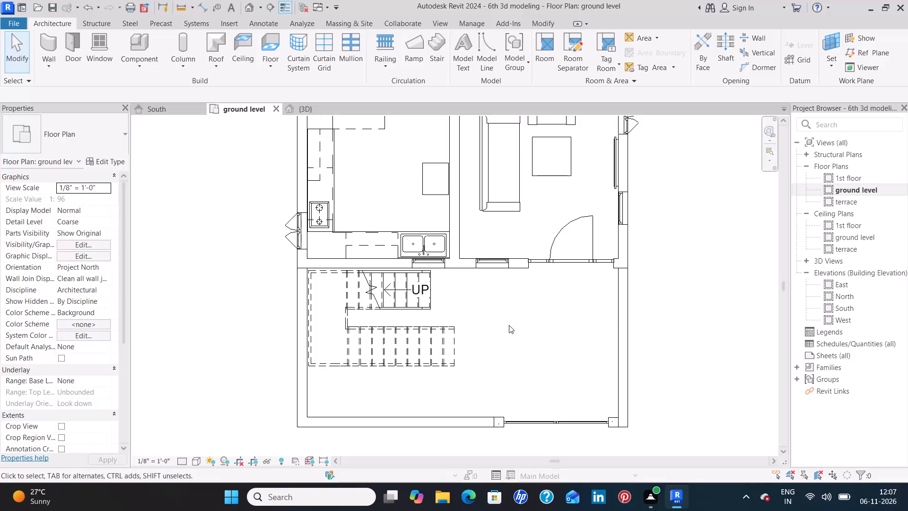
Examine the house in the ground level plan, then in 3D from the front and right sides.
scroll(509, 326, down, 2)
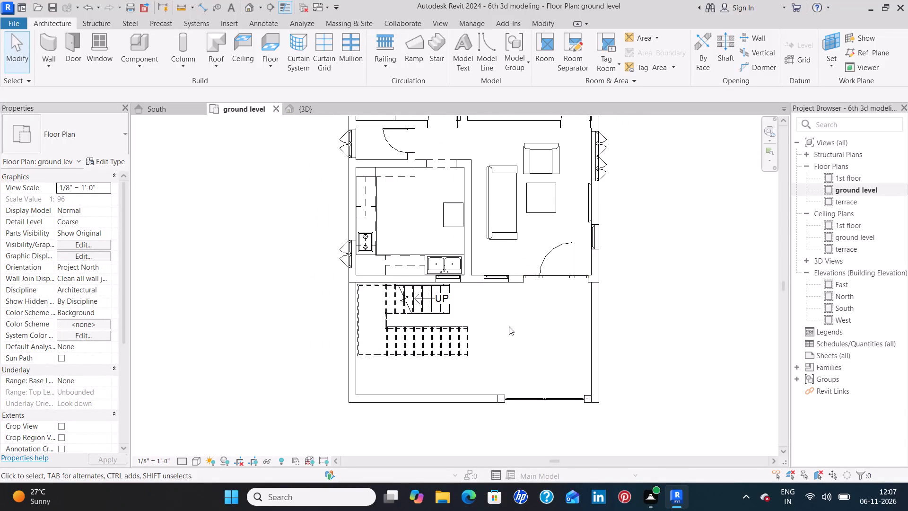
middle_drag(502, 331, 488, 352)
scroll(490, 353, down, 1)
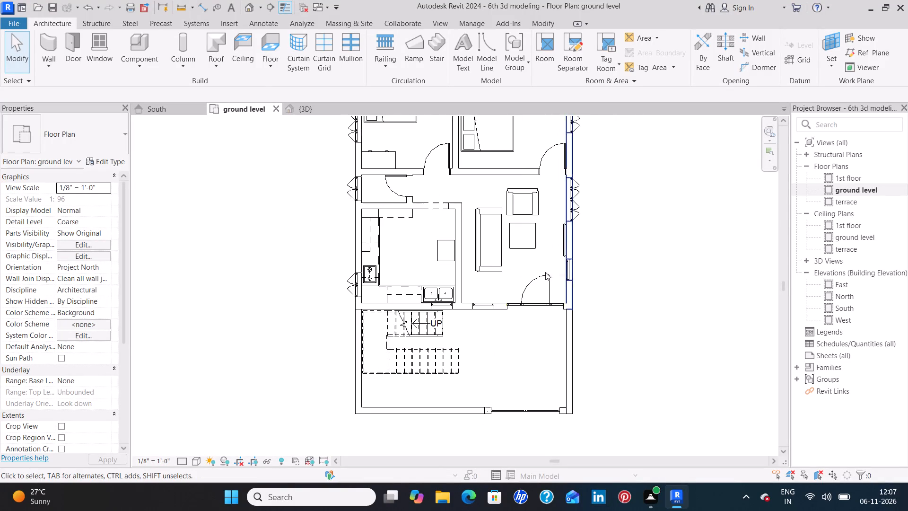
click(312, 109)
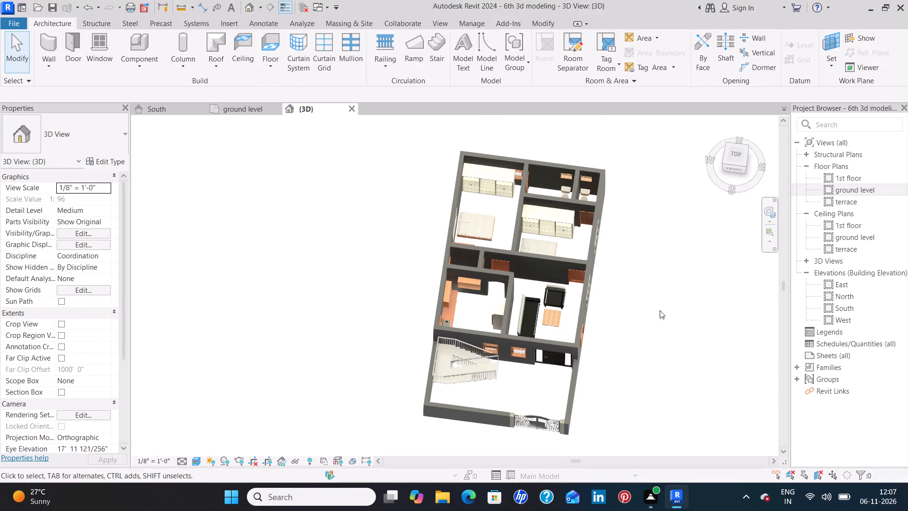
click(737, 169)
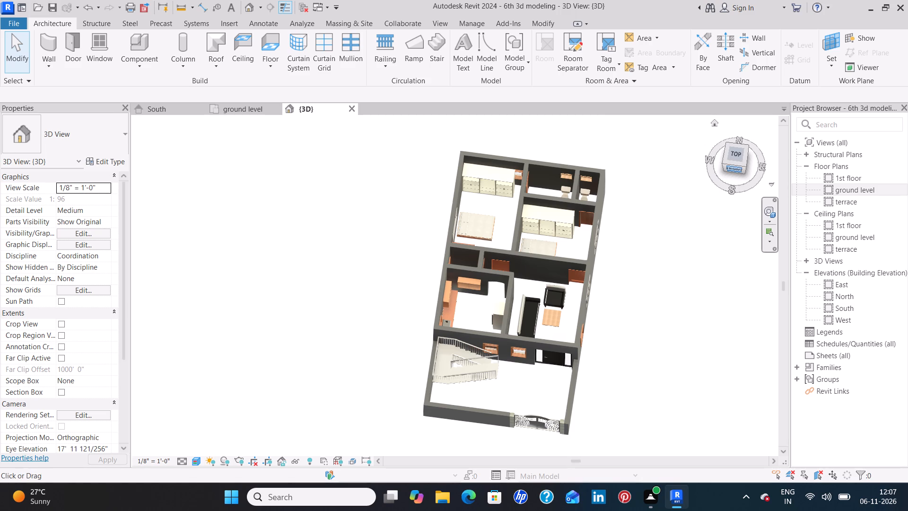
scroll(614, 306, up, 8)
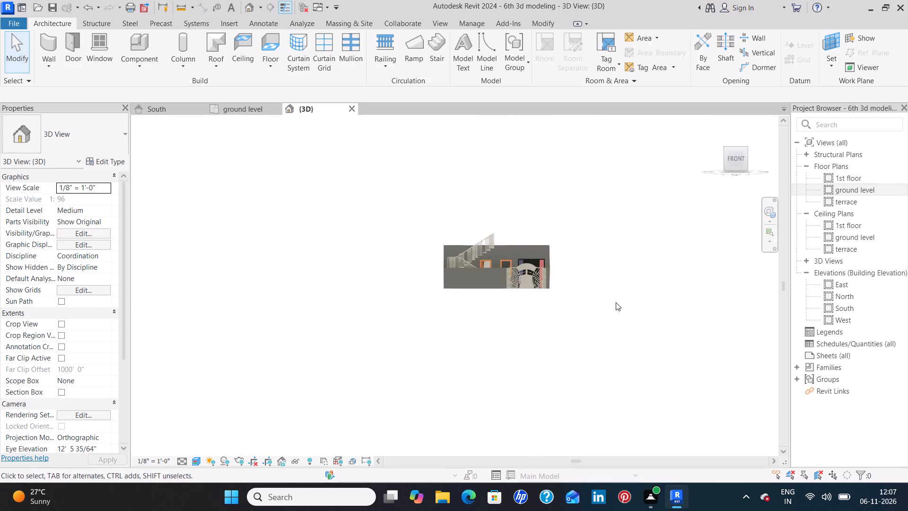
scroll(616, 302, up, 7)
middle_drag(500, 249, 678, 356)
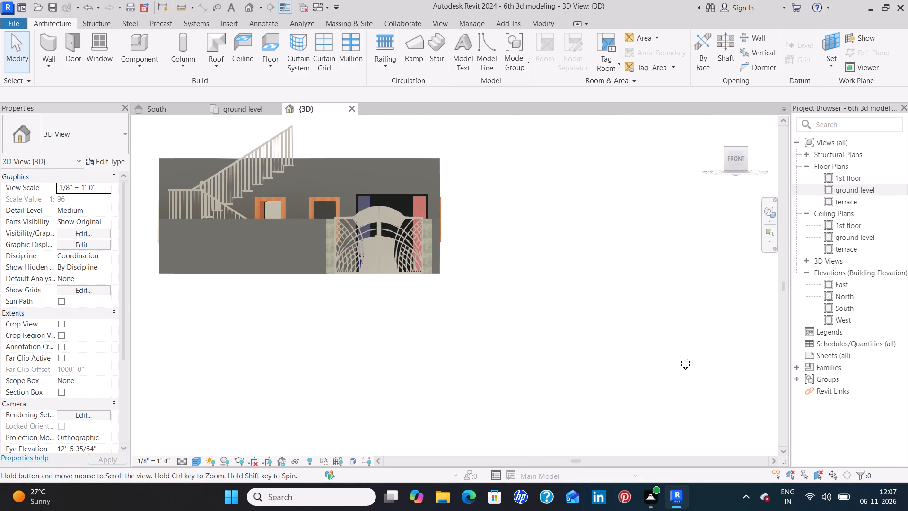
middle_drag(678, 356, 739, 396)
scroll(716, 406, up, 8)
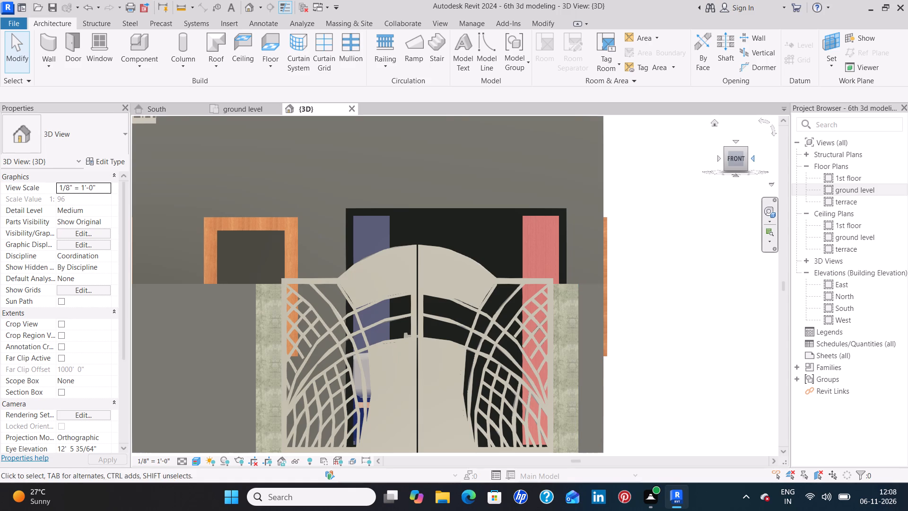
click(752, 159)
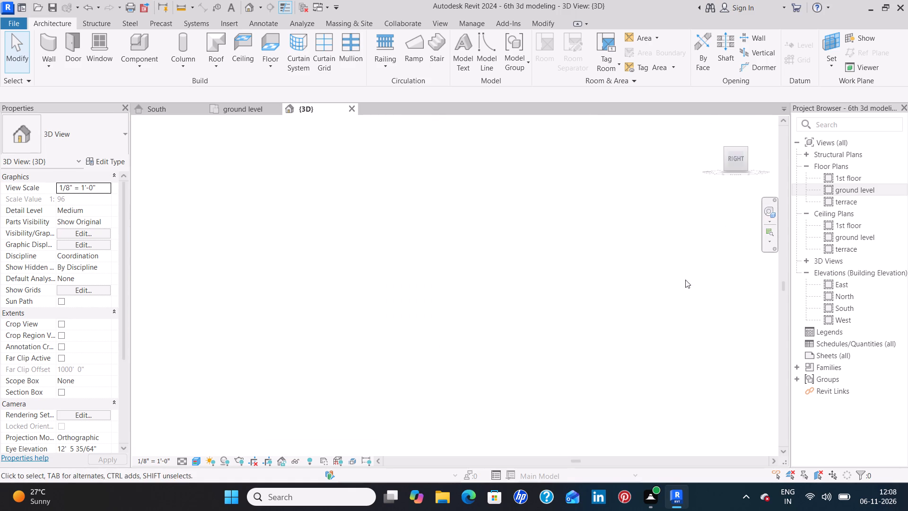
scroll(491, 305, up, 12)
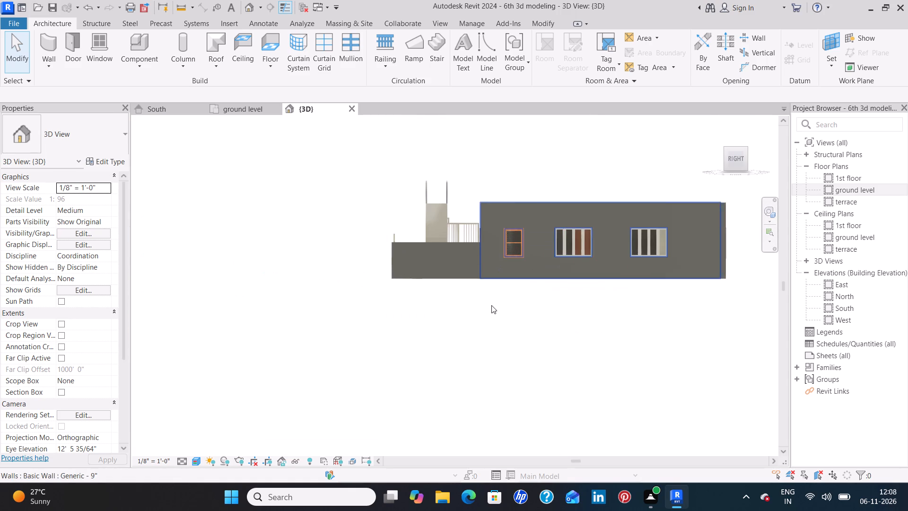
middle_drag(577, 147, 553, 203)
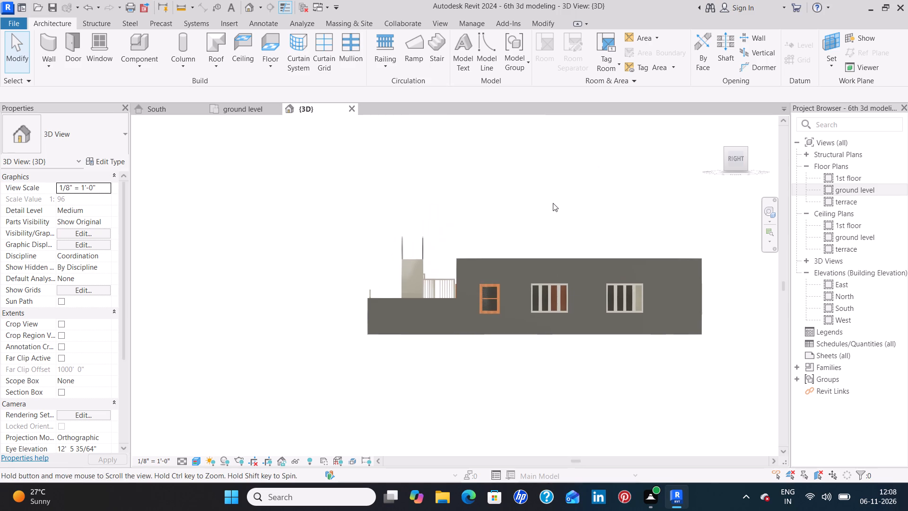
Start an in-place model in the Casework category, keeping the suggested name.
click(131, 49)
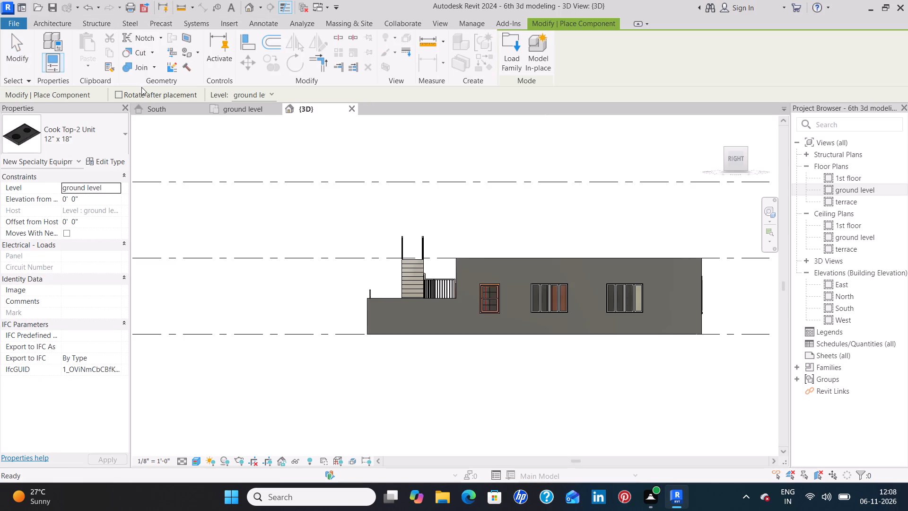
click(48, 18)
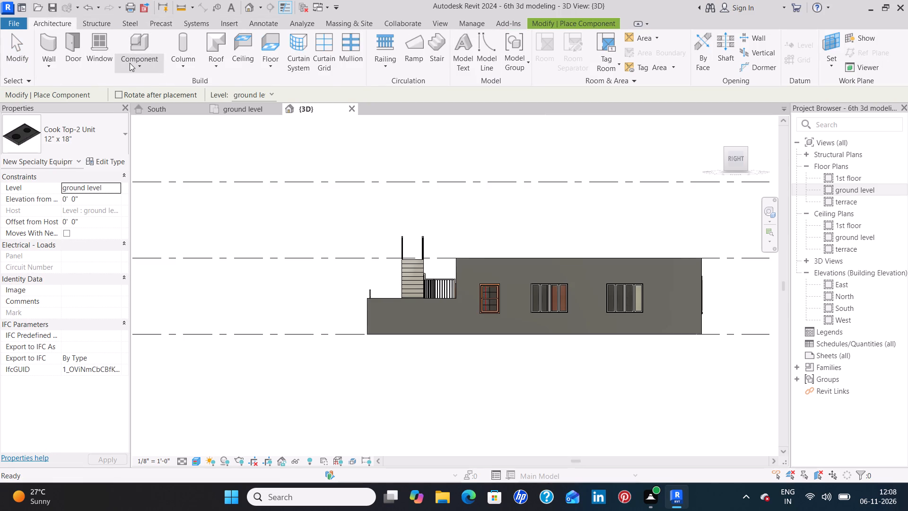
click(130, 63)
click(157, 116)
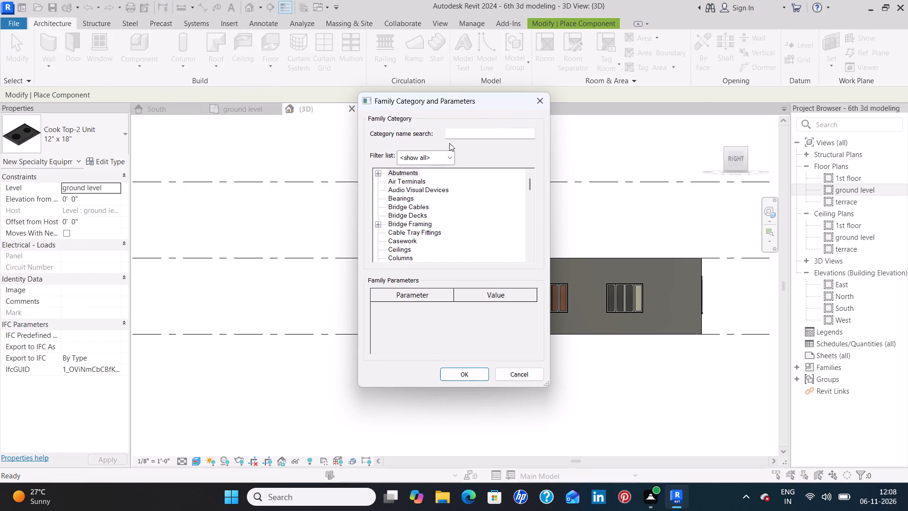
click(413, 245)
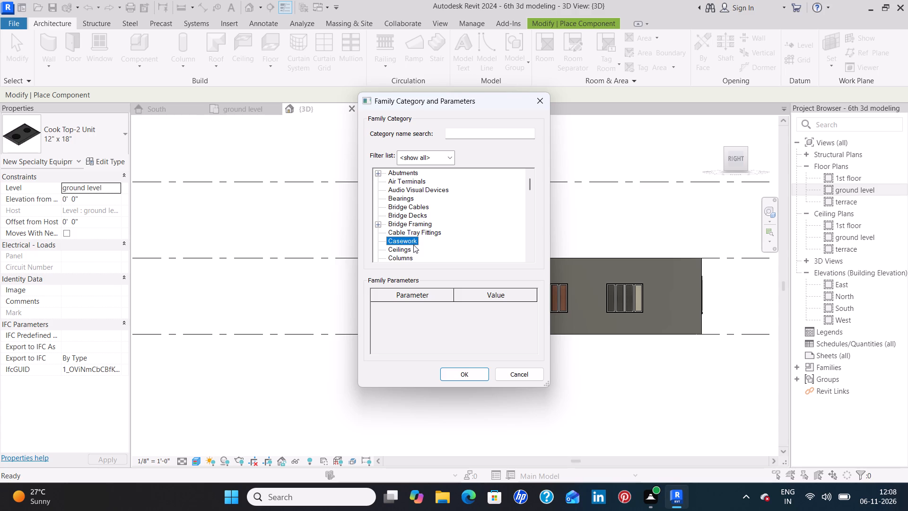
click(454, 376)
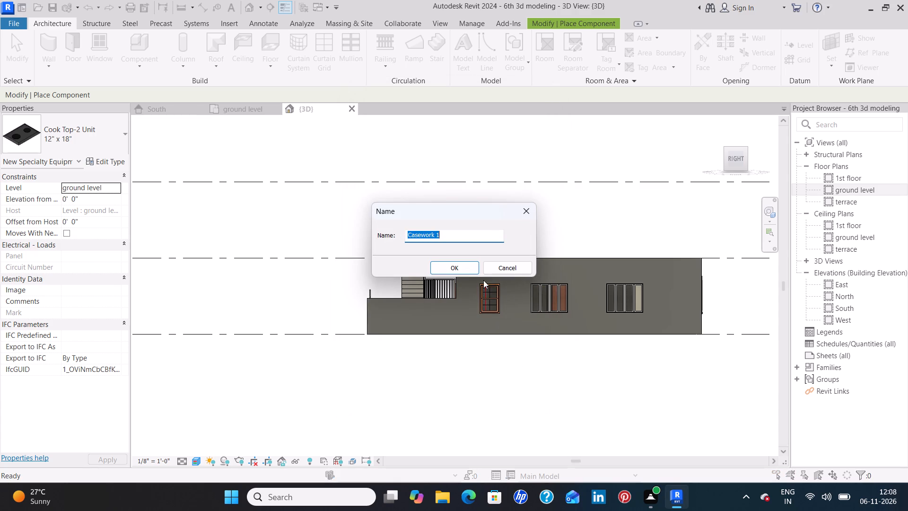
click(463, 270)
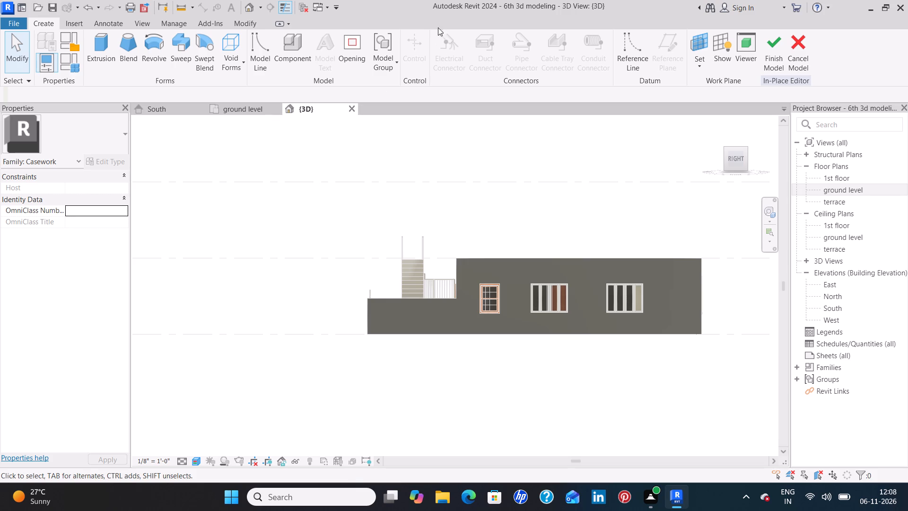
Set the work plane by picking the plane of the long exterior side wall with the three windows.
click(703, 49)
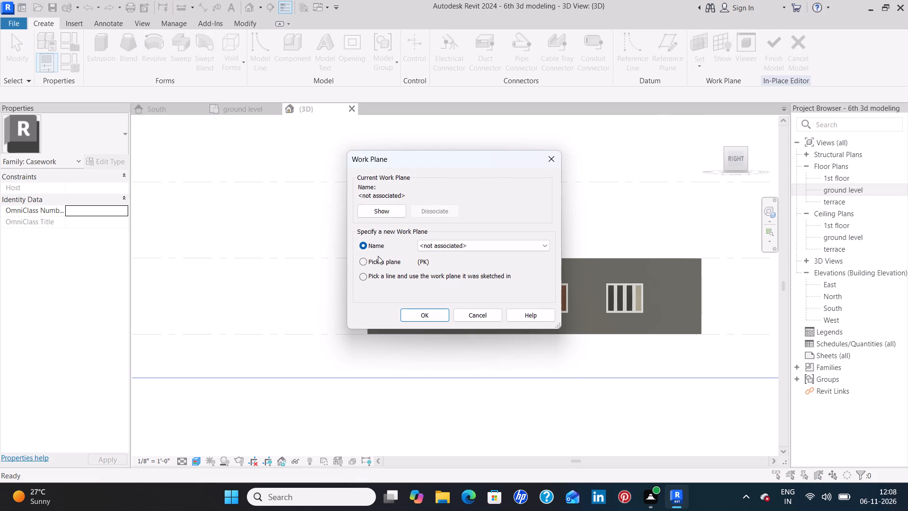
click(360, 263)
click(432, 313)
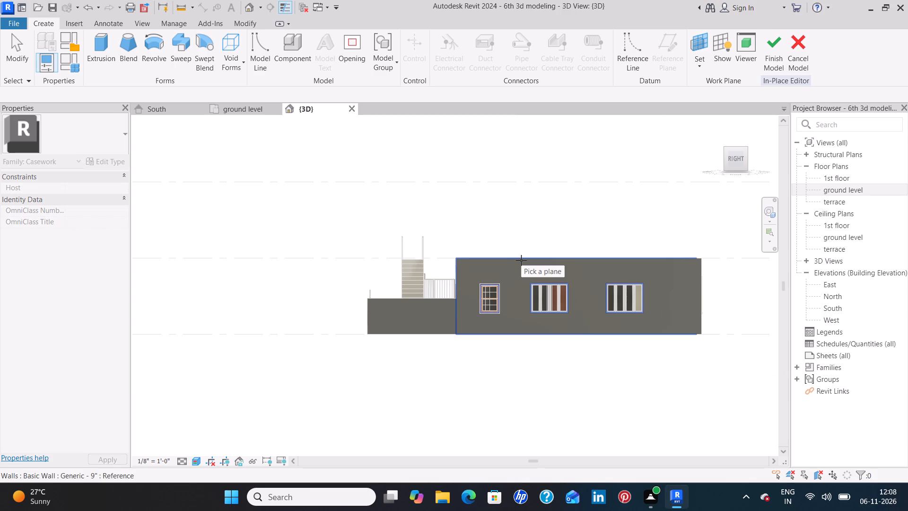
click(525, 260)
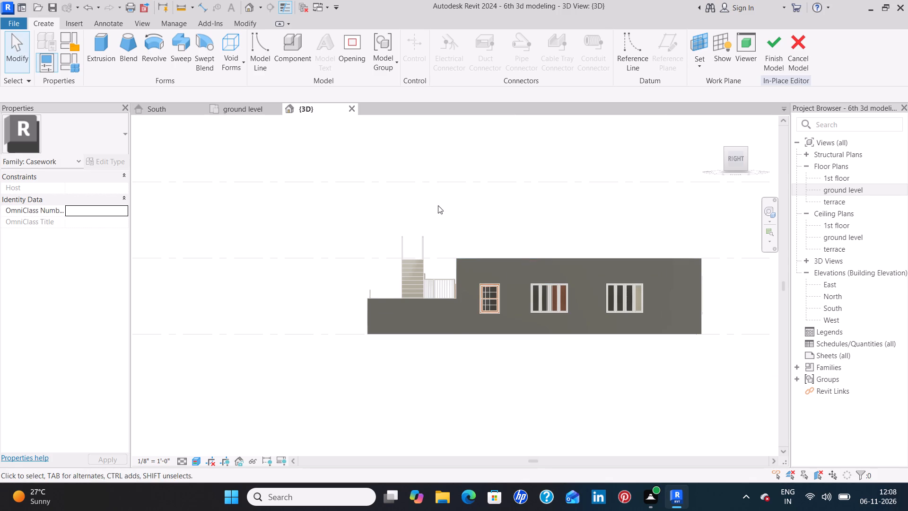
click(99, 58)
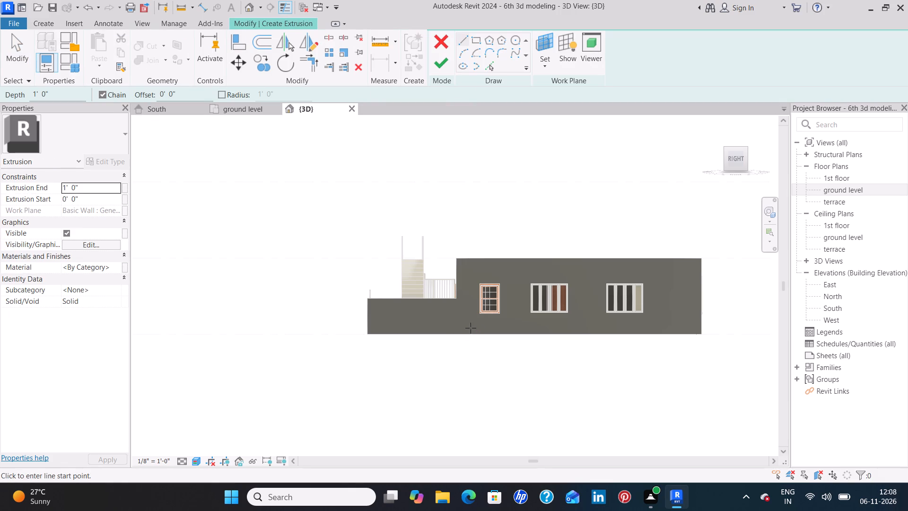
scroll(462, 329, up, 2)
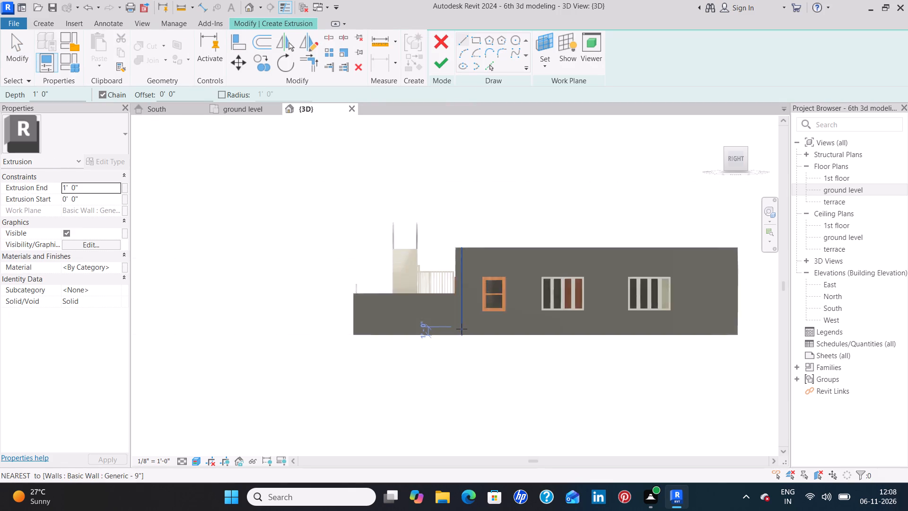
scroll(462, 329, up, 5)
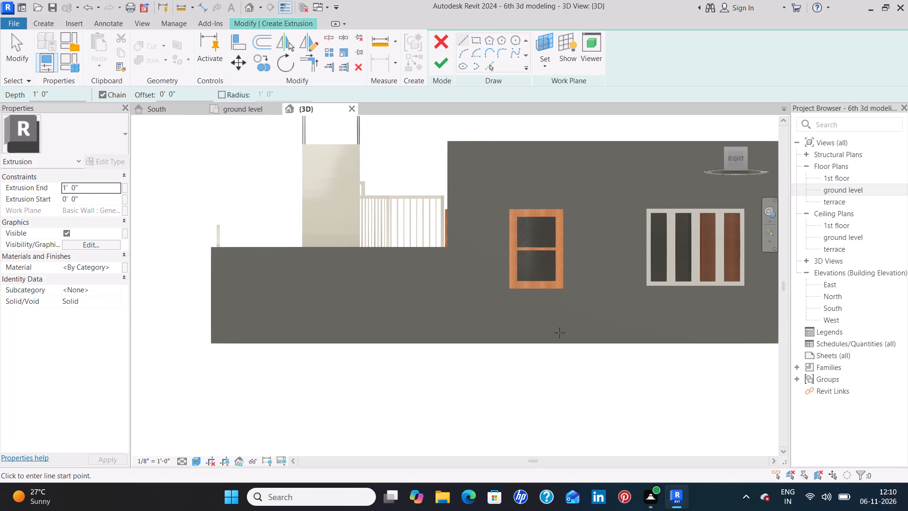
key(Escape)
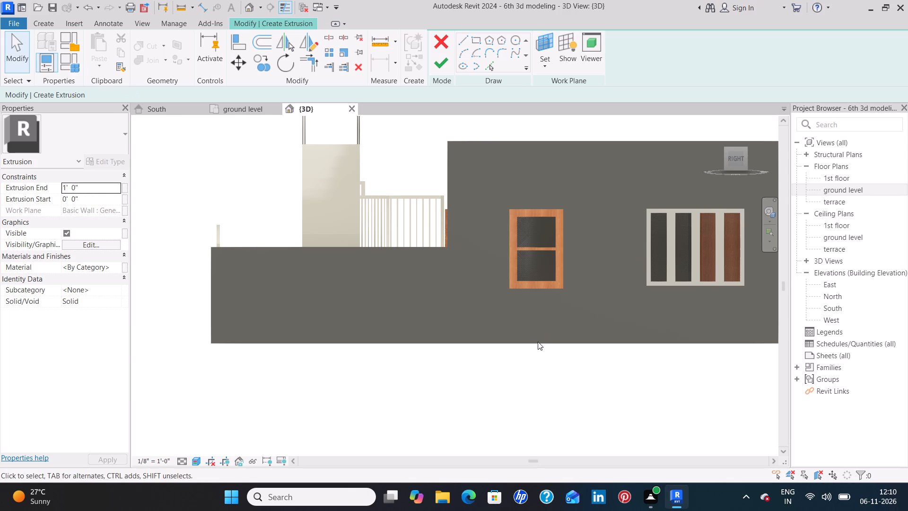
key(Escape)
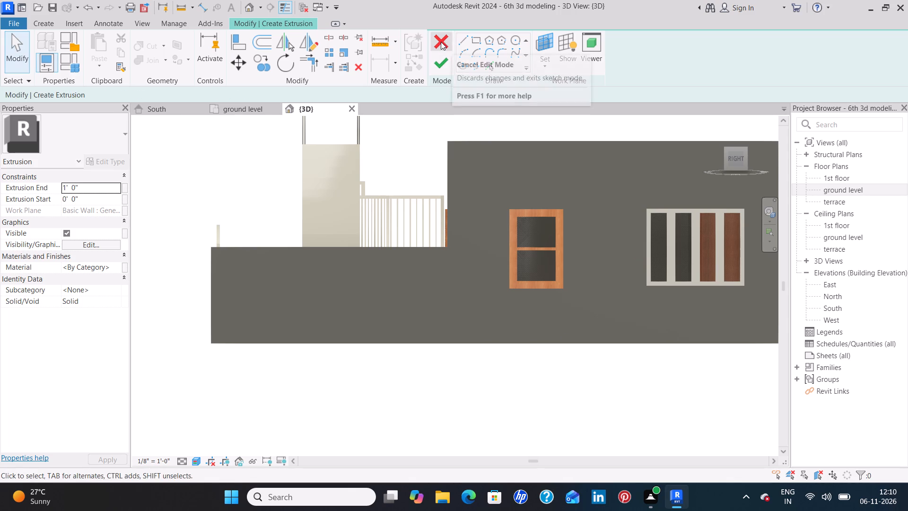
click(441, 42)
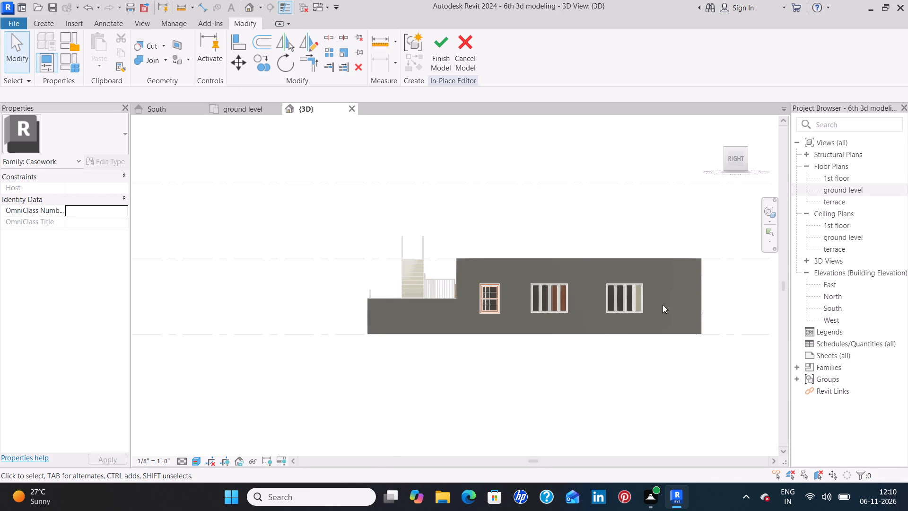
Examine the whole house in 3D from the home view and from above its front side.
click(715, 123)
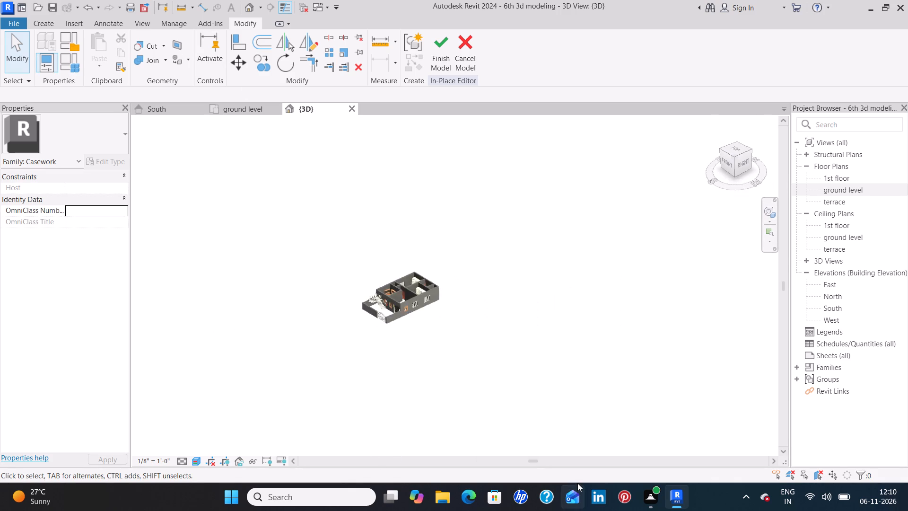
scroll(618, 399, up, 4)
scroll(655, 388, up, 3)
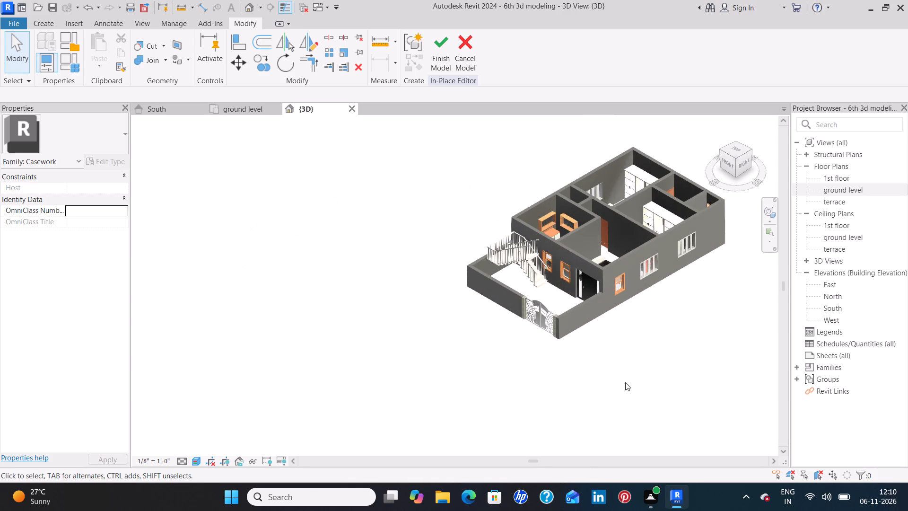
scroll(569, 364, up, 1)
middle_drag(569, 364, 644, 404)
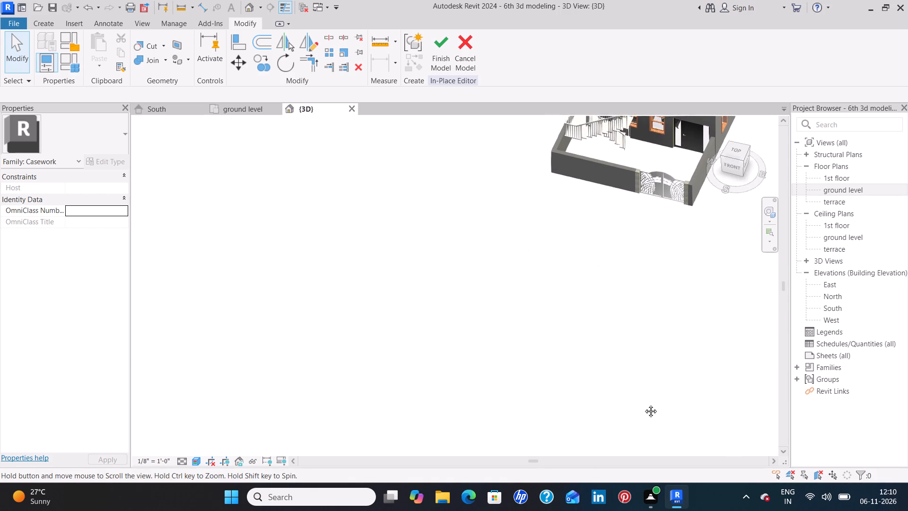
middle_drag(644, 404, 646, 404)
middle_drag(676, 252, 594, 470)
middle_drag(689, 410, 715, 378)
middle_drag(676, 329, 666, 422)
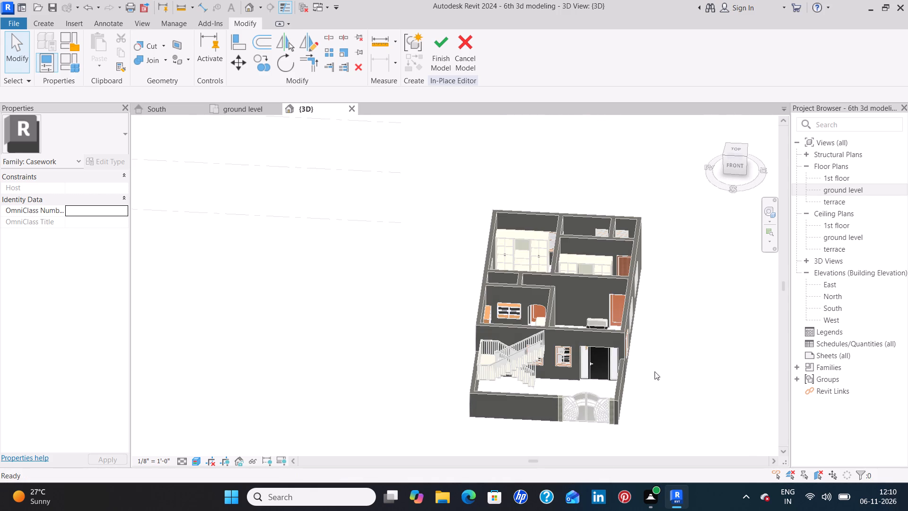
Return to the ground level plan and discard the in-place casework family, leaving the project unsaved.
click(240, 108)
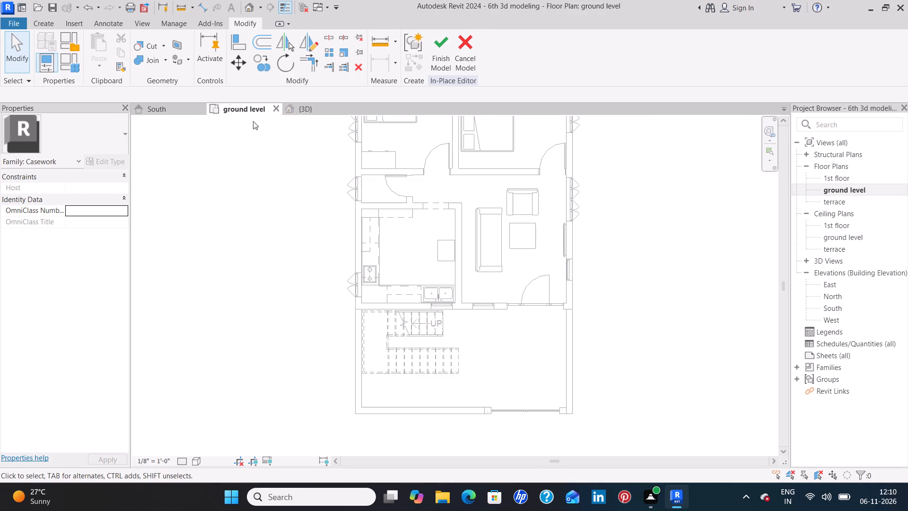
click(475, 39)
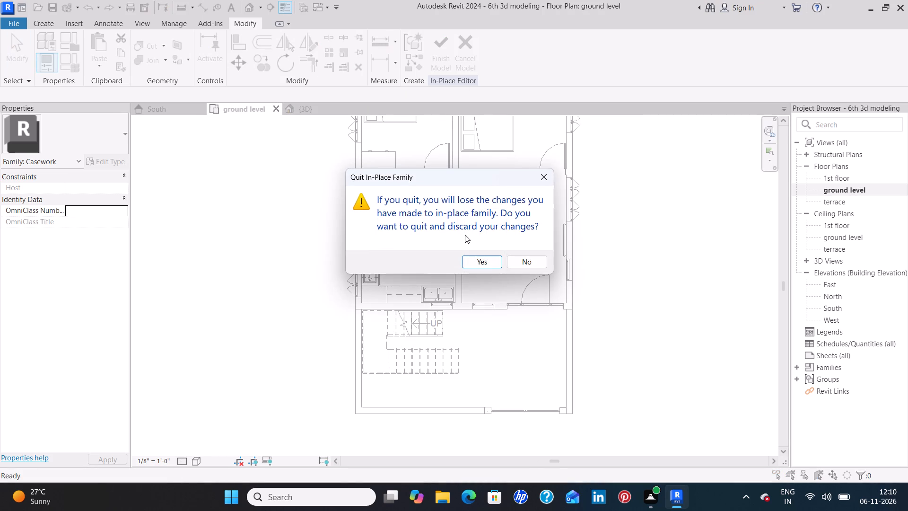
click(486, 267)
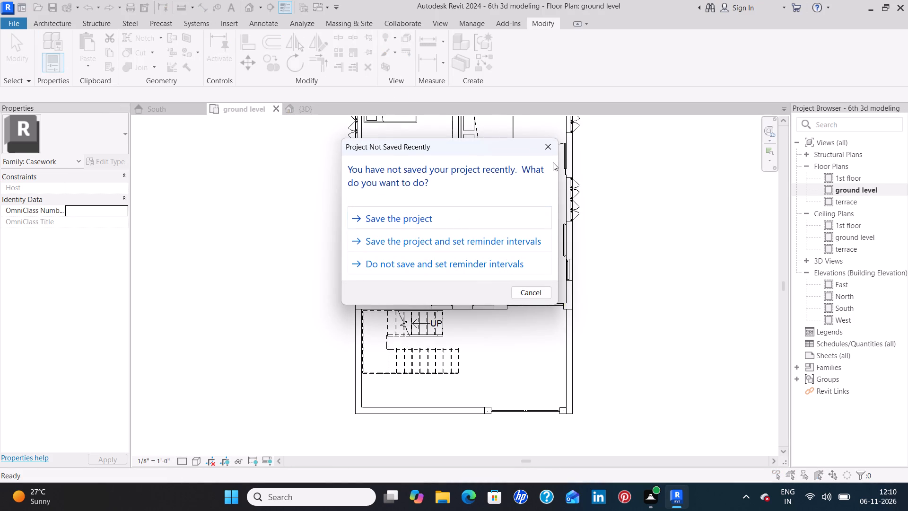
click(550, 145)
Start a Generic - 12" architectural floor on the ground level and draw its north boundary line, about 25'-6", along the outer wall face.
middle_drag(604, 173, 599, 253)
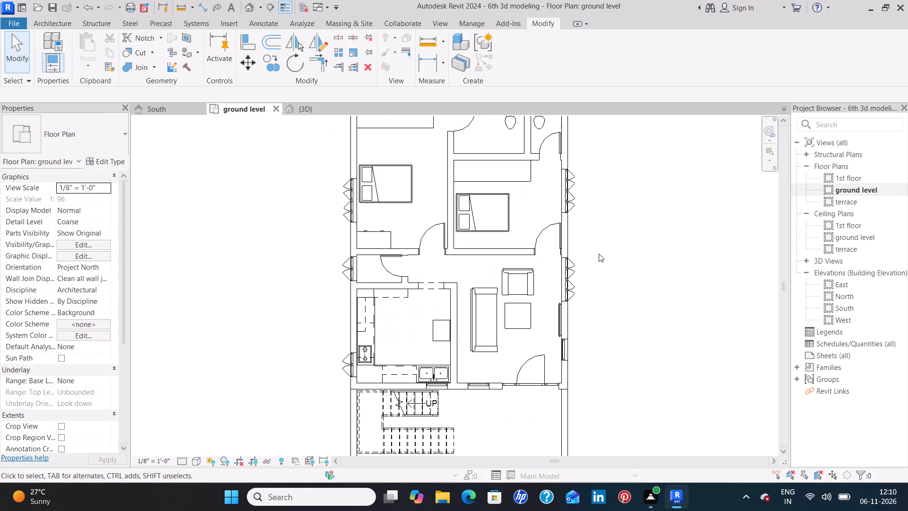
scroll(599, 254, down, 2)
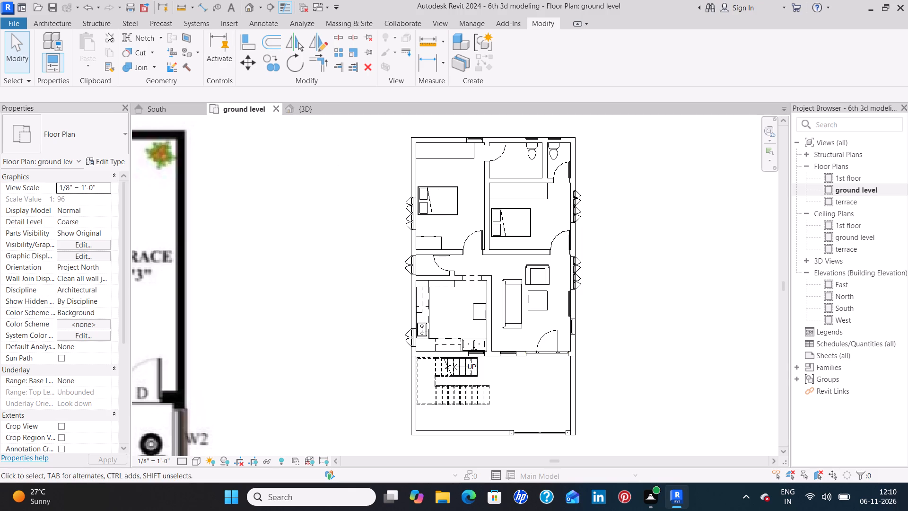
click(61, 24)
click(268, 48)
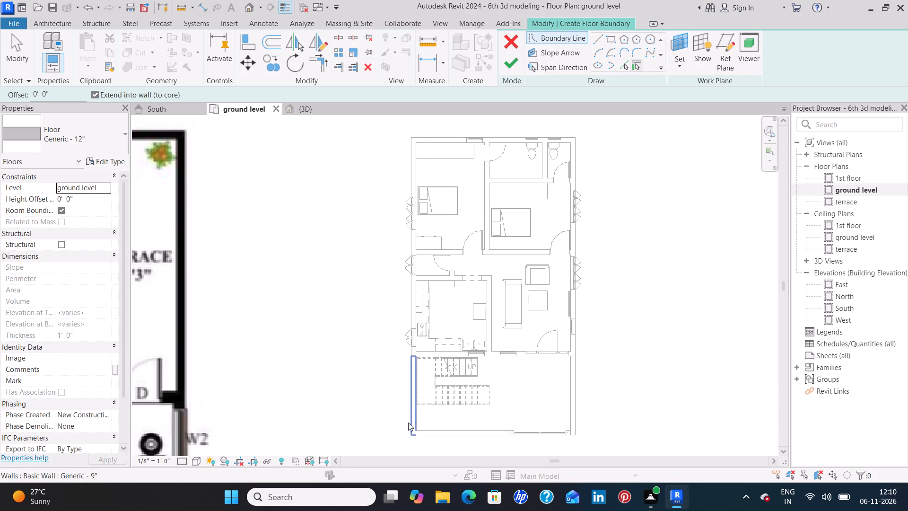
click(544, 32)
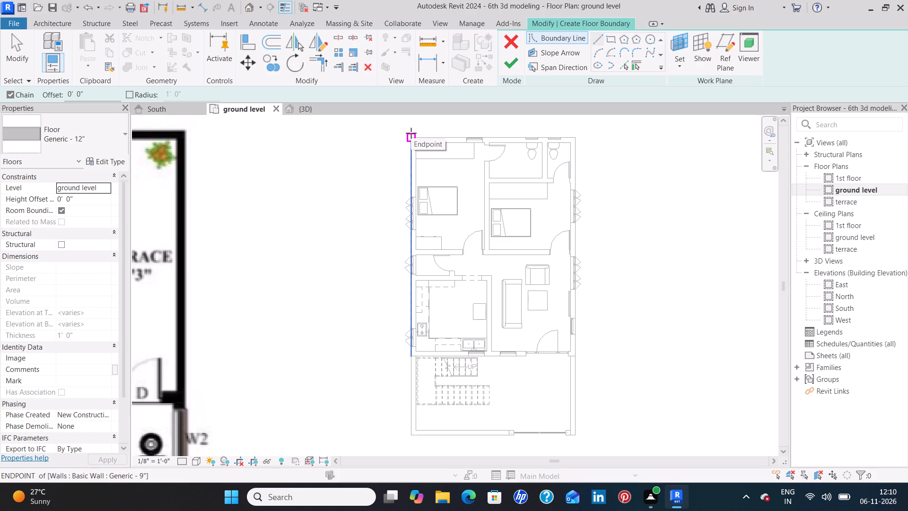
middle_drag(411, 133, 410, 196)
scroll(414, 196, up, 3)
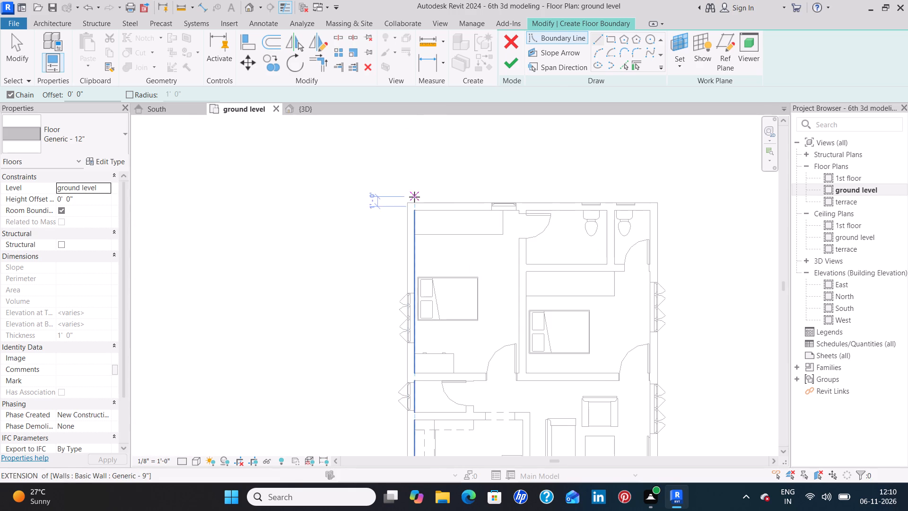
scroll(414, 197, up, 4)
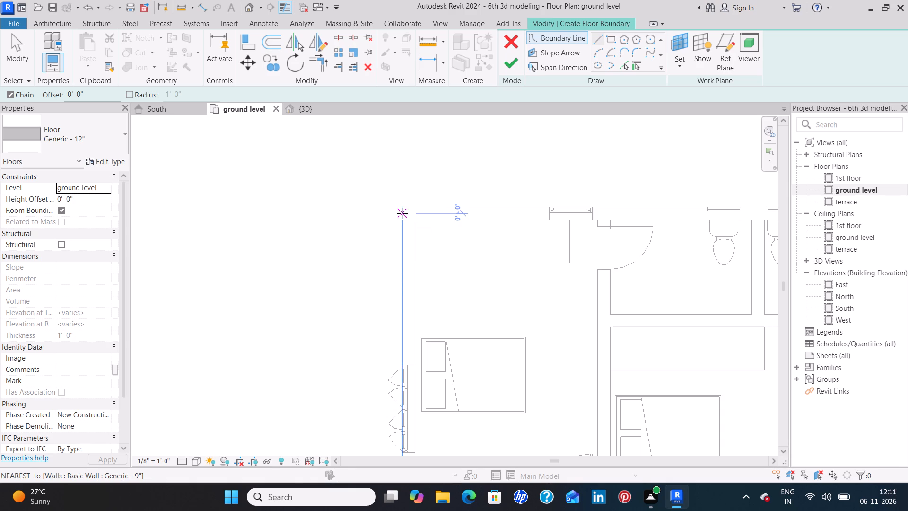
click(403, 206)
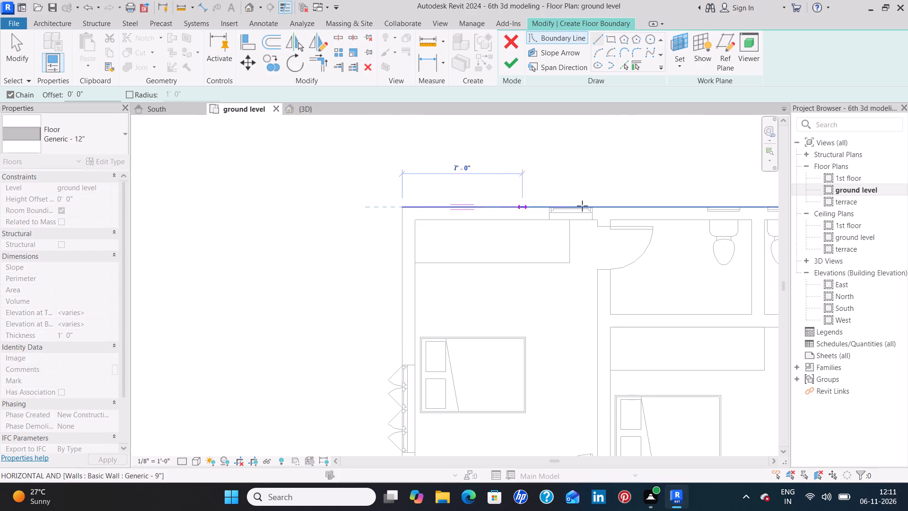
middle_drag(675, 208, 323, 194)
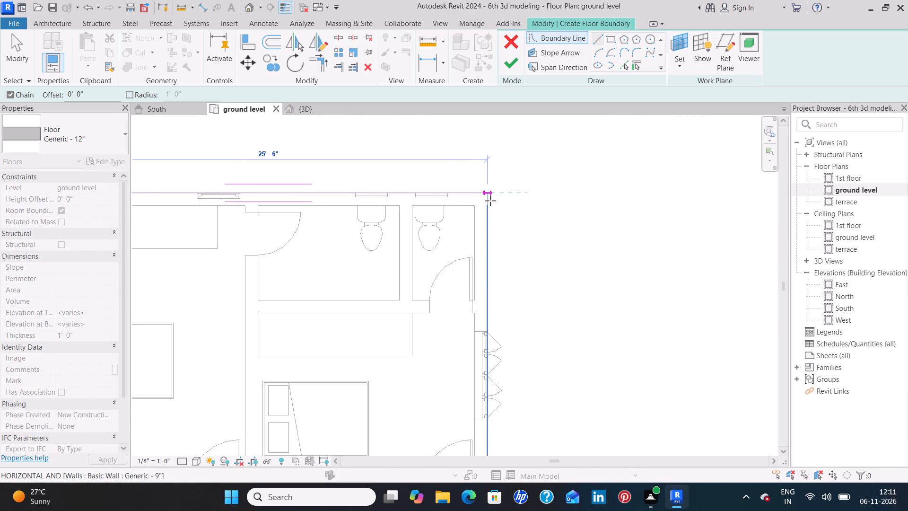
click(488, 194)
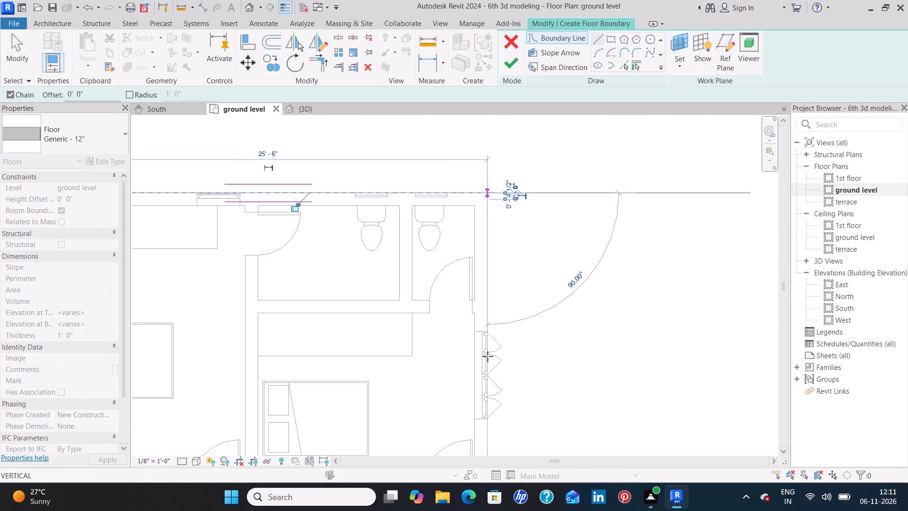
Close the floor boundary loop with straight lines along the outer faces of the east, south and west exterior walls.
middle_drag(494, 345, 518, 147)
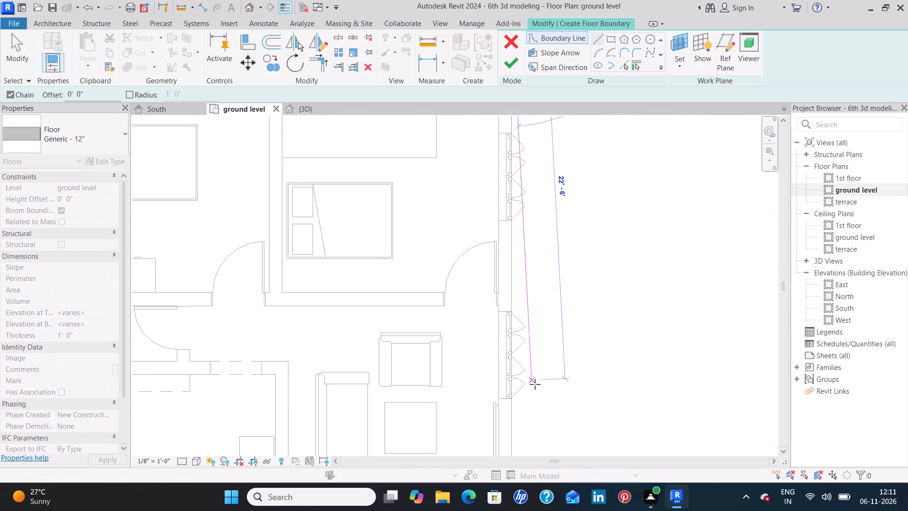
middle_drag(509, 402, 518, 163)
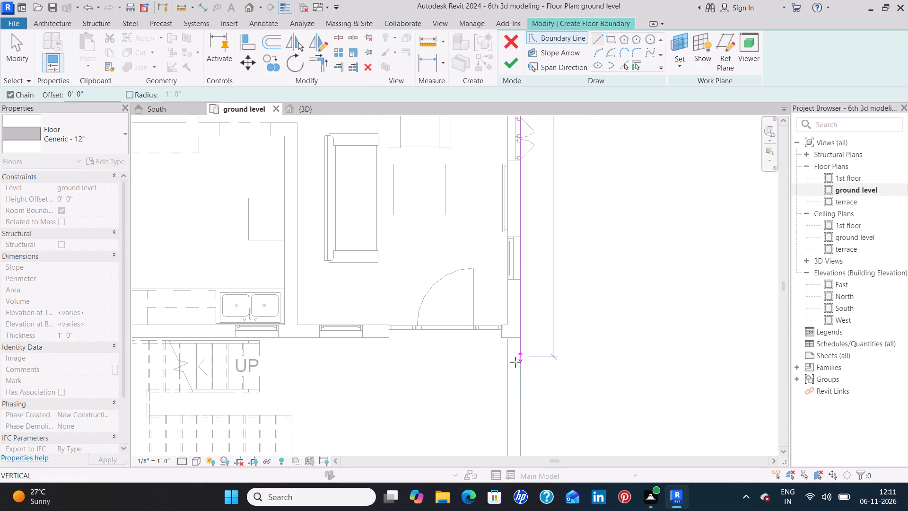
middle_drag(515, 362, 539, 229)
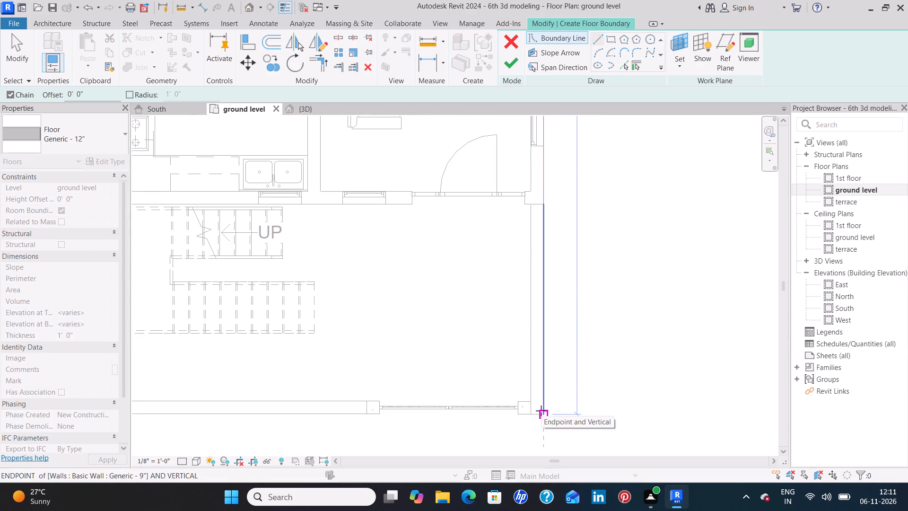
click(541, 411)
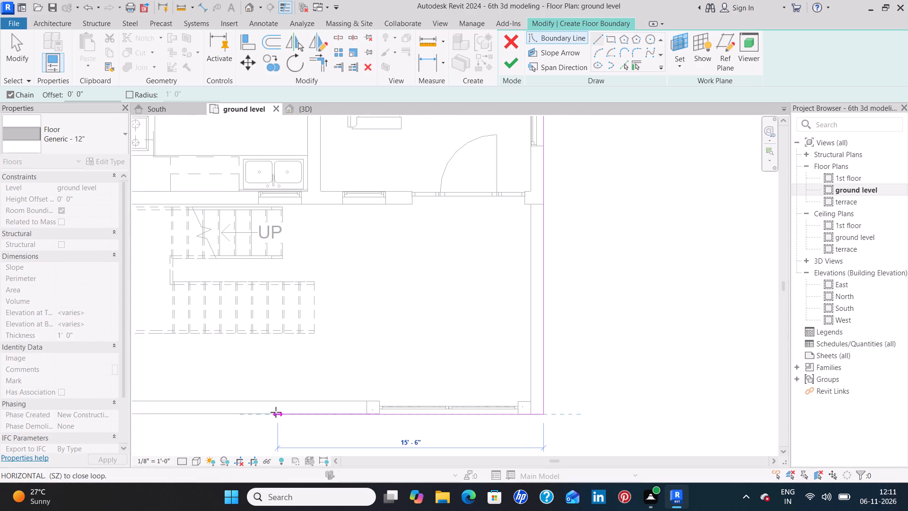
middle_drag(275, 412, 477, 415)
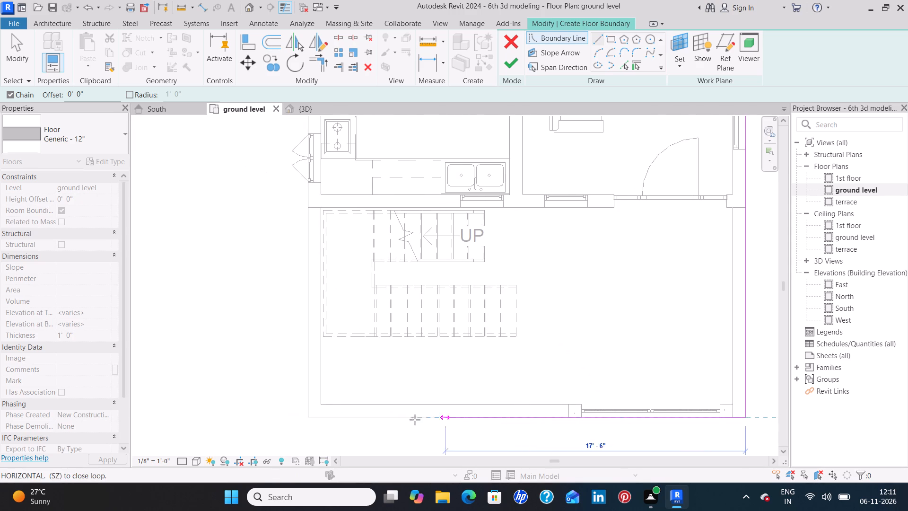
click(308, 417)
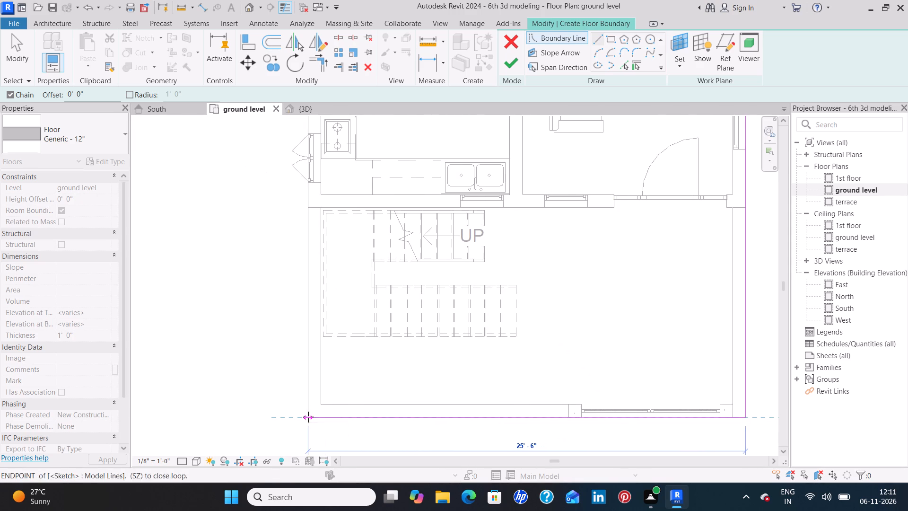
middle_drag(311, 149, 318, 397)
middle_drag(324, 159, 332, 321)
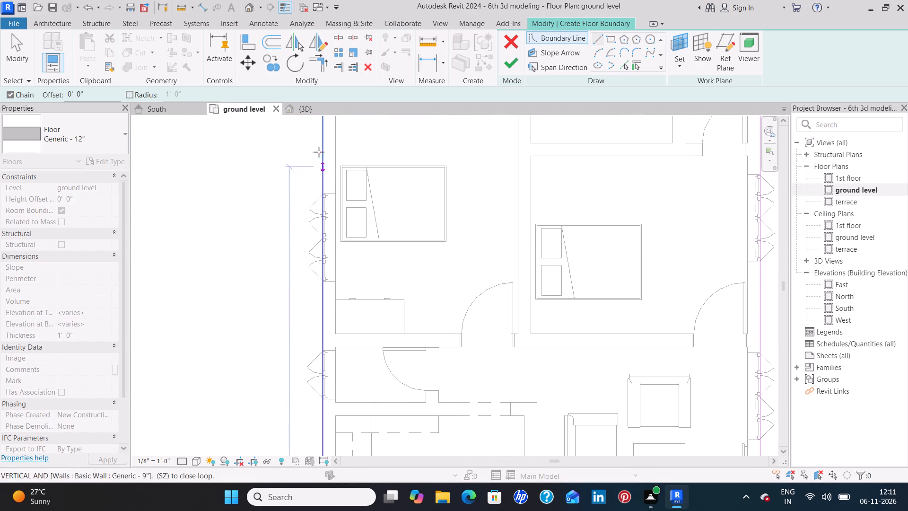
middle_drag(319, 141, 306, 374)
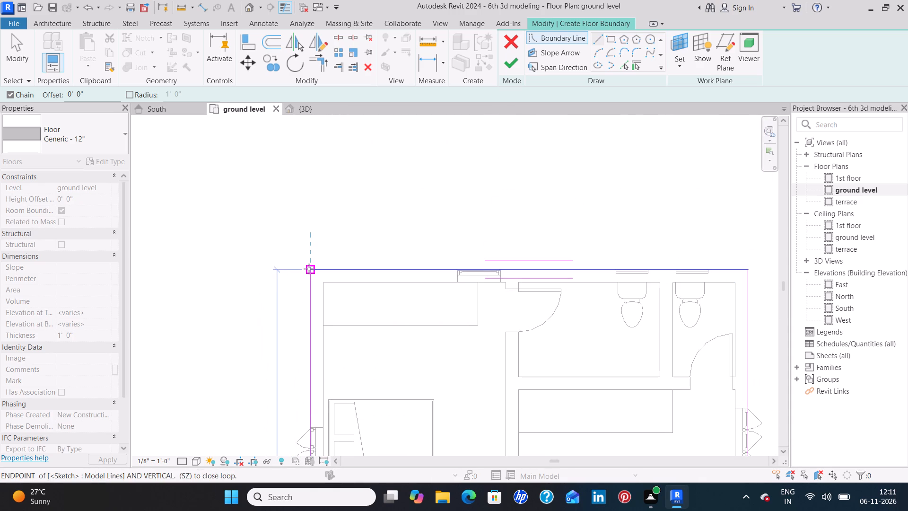
click(309, 269)
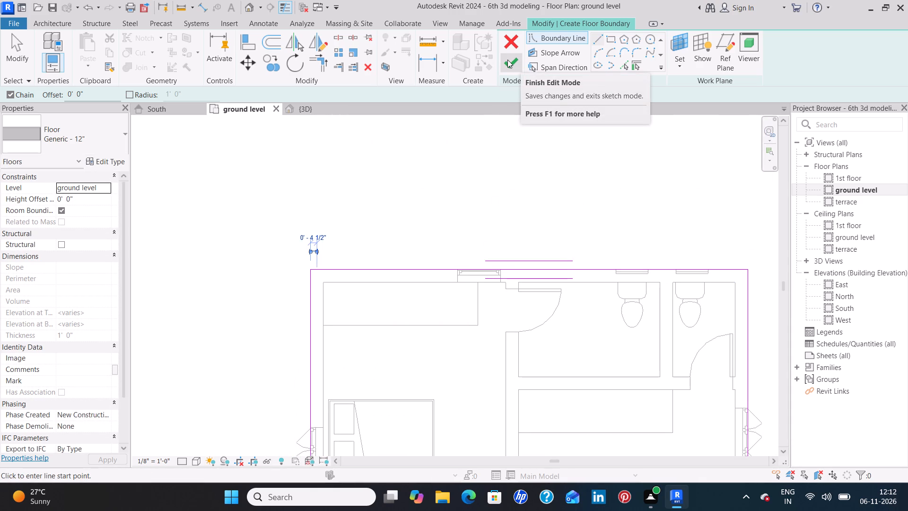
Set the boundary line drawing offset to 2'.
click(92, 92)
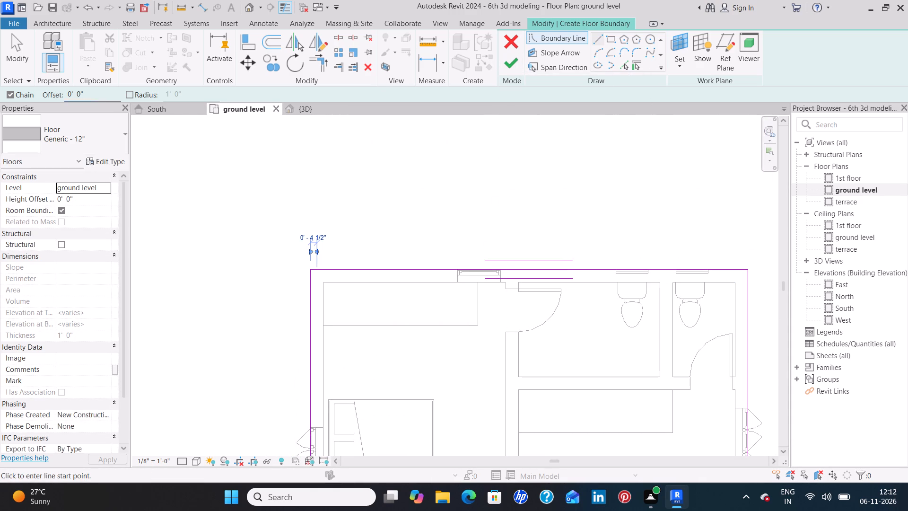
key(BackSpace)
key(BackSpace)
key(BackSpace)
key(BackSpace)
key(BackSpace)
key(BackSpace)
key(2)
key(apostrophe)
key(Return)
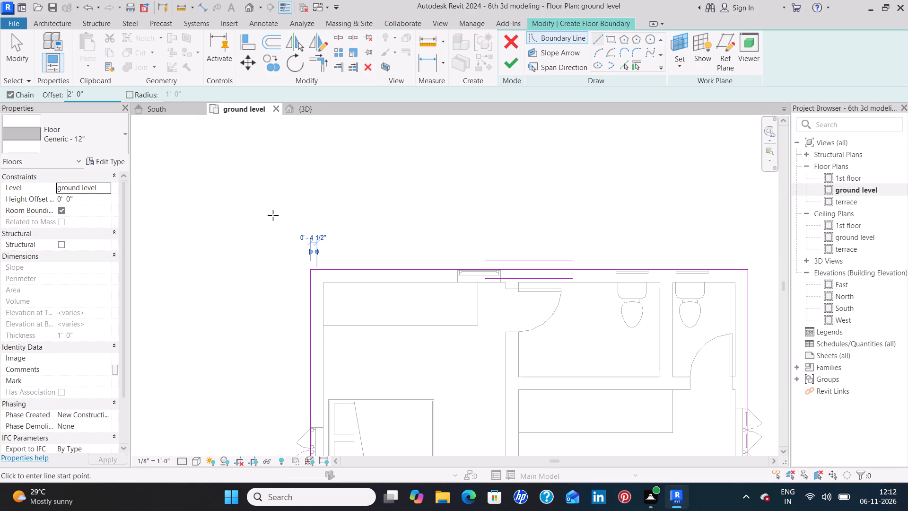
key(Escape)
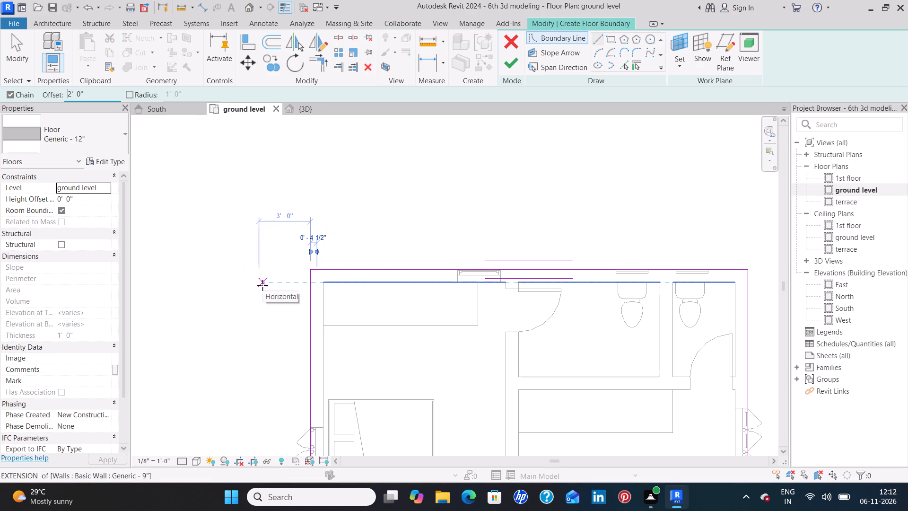
Finish the boundary sketch to create the ground level floor.
click(507, 68)
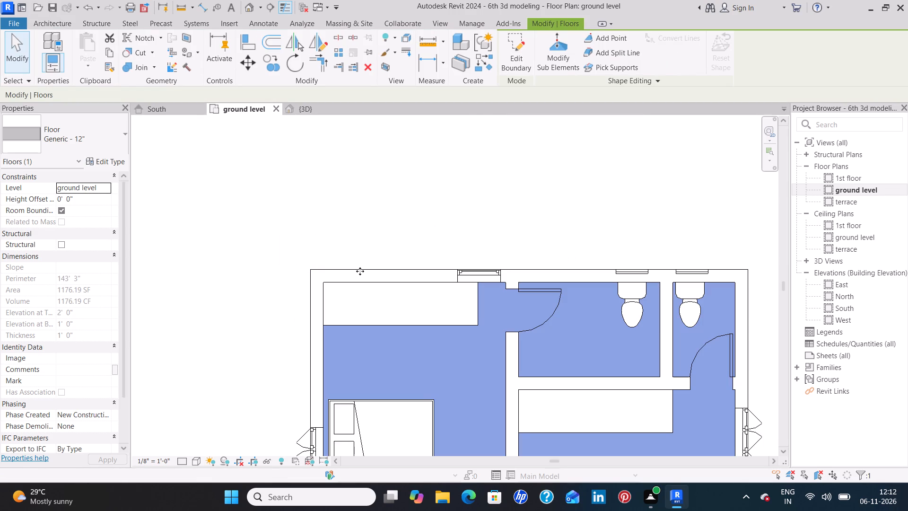
Reopen the floor's boundary for editing and set its east edge 2' out from the east exterior wall's reference line.
click(509, 47)
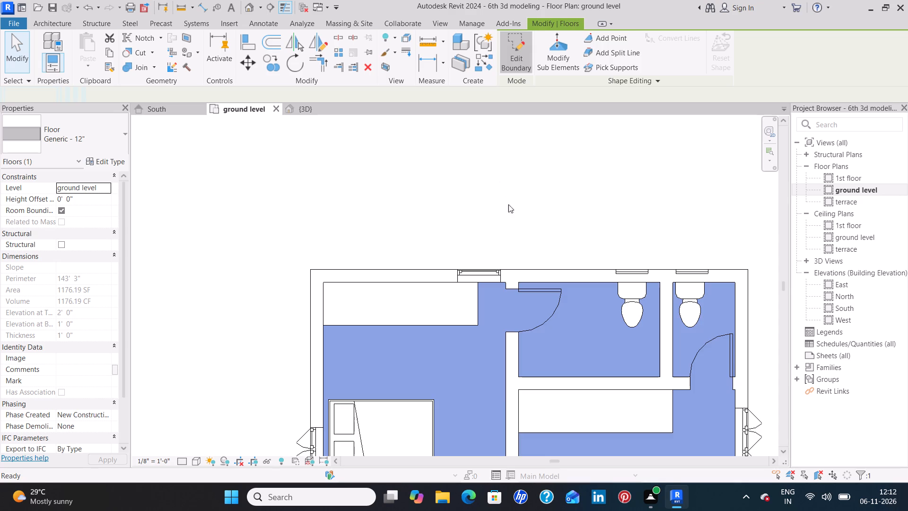
scroll(560, 222, down, 3)
middle_drag(562, 221, 532, 110)
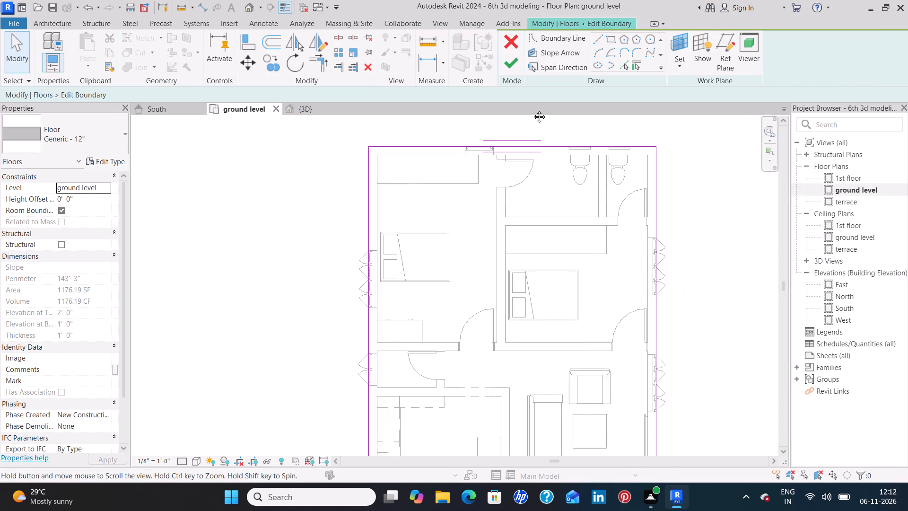
middle_drag(532, 110, 532, 109)
click(654, 338)
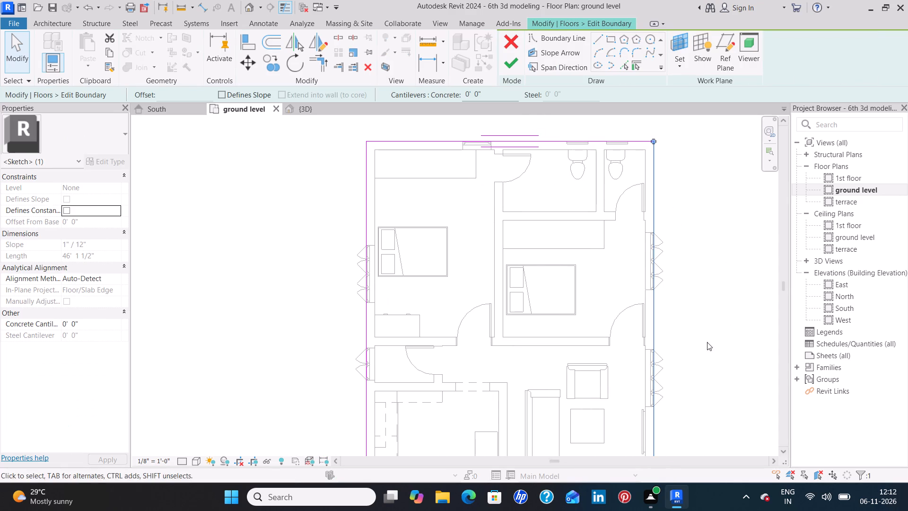
middle_drag(707, 342, 696, 242)
middle_drag(652, 410, 664, 253)
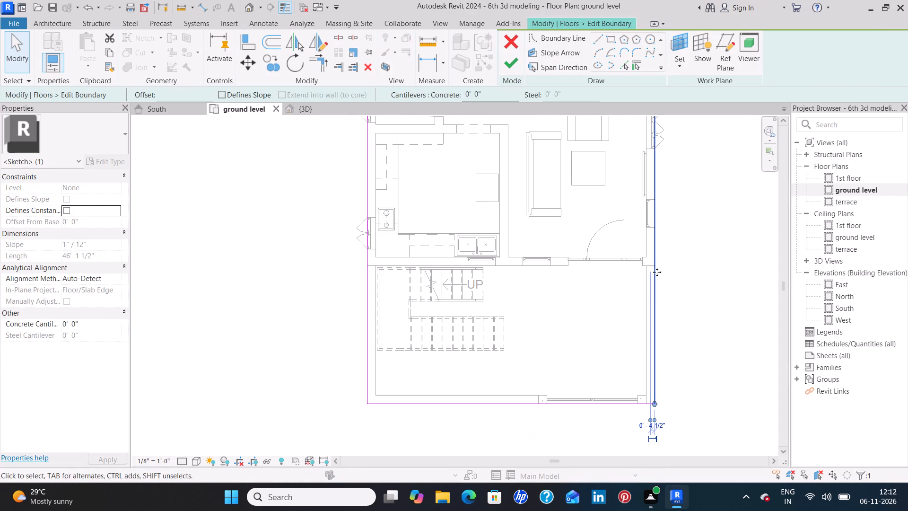
middle_drag(658, 430, 665, 368)
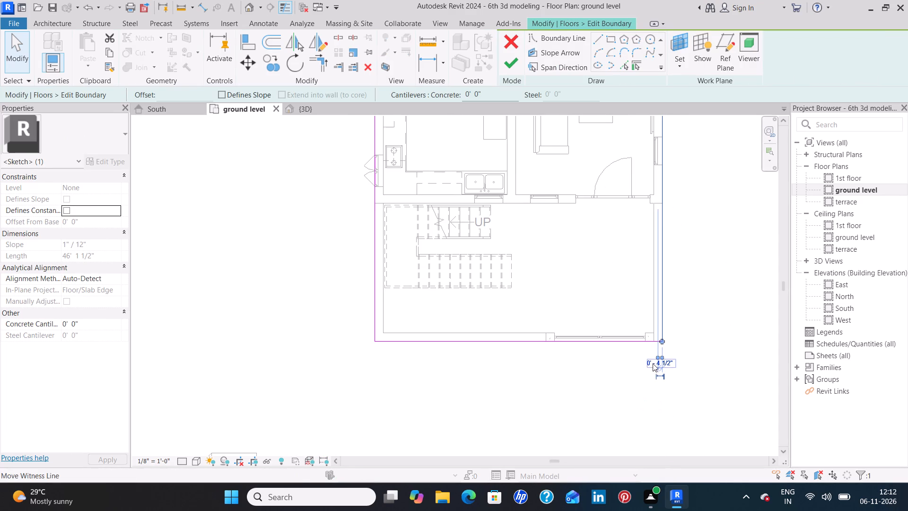
click(653, 363)
key(BackSpace)
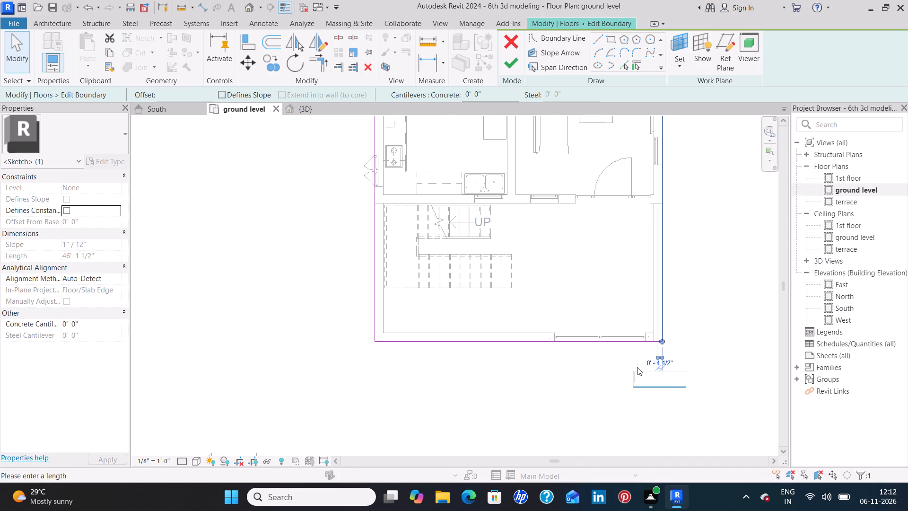
key(2)
key(apostrophe)
key(Return)
click(594, 379)
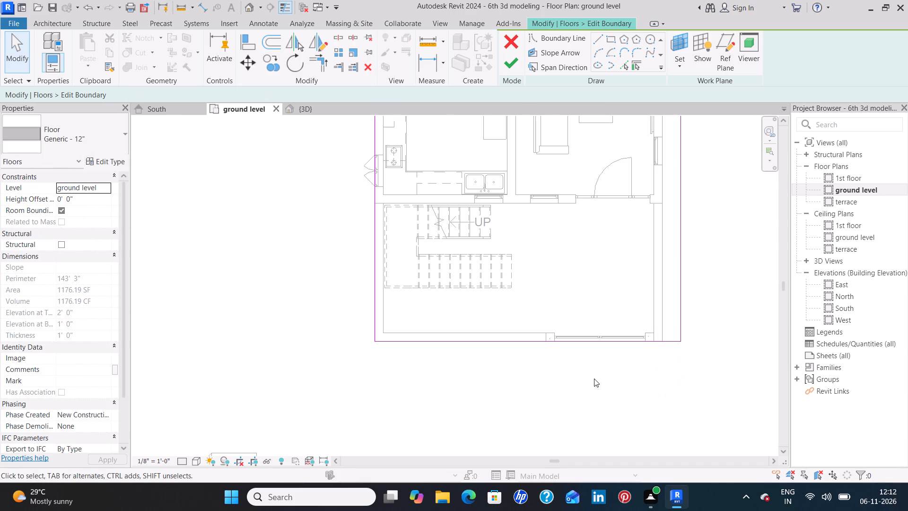
Set the floor boundary's south edge 2' out from the front exterior wall's reference line.
click(675, 340)
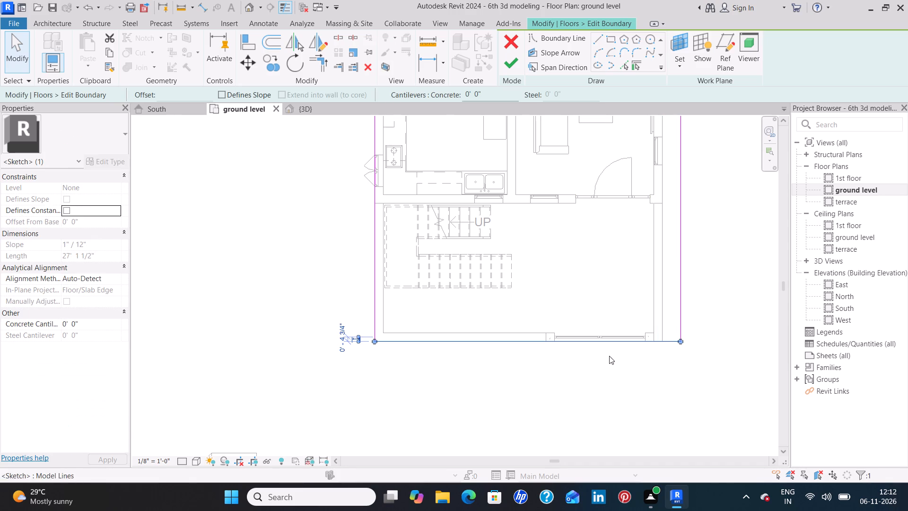
click(343, 352)
key(BackSpace)
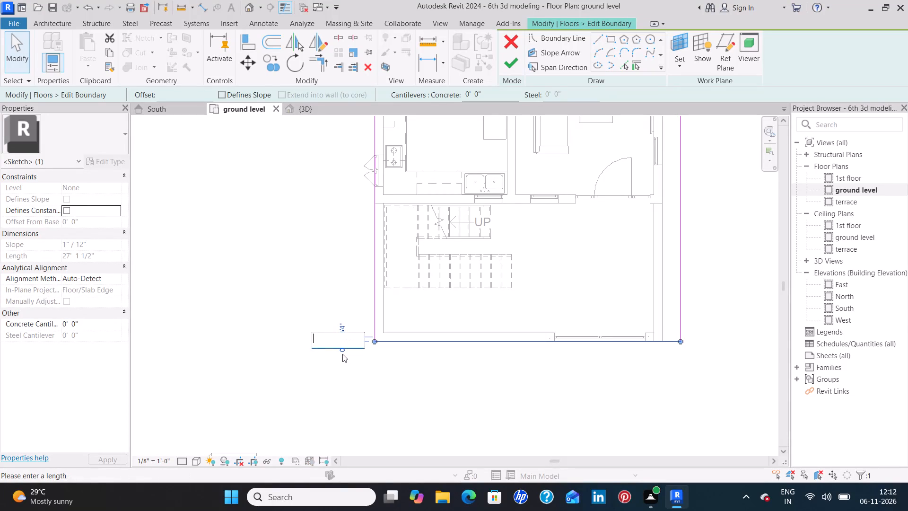
text(2')
key(Return)
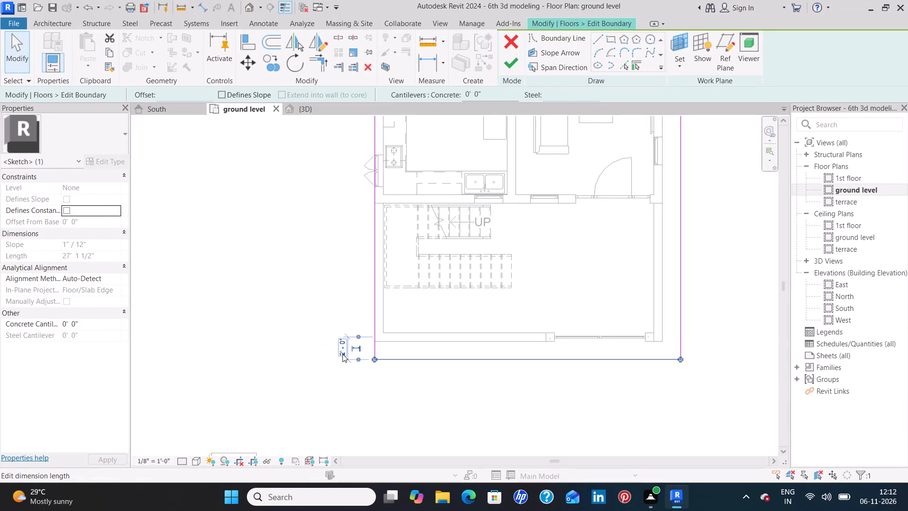
Set the floor boundary's west edge 2' out from the west exterior wall's reference line.
click(324, 311)
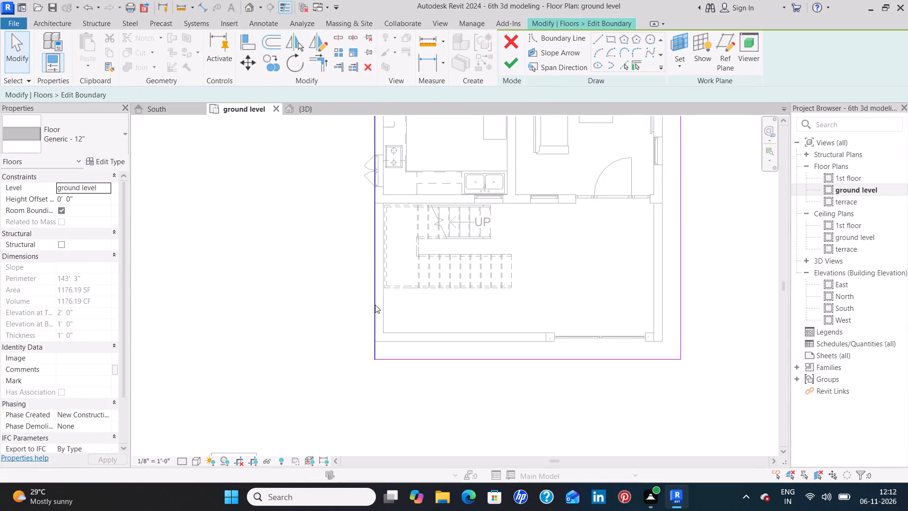
click(375, 305)
scroll(320, 304, down, 3)
middle_drag(286, 255, 289, 309)
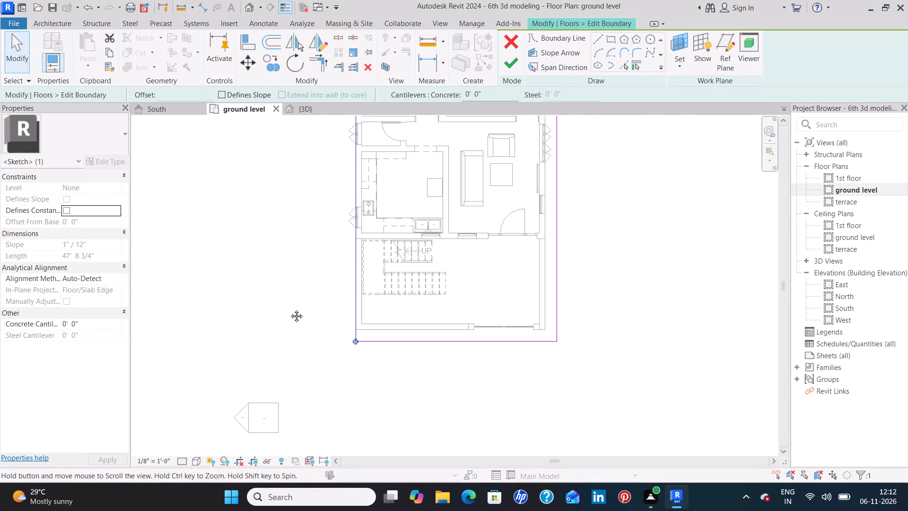
middle_drag(289, 309, 295, 426)
middle_drag(272, 200, 254, 331)
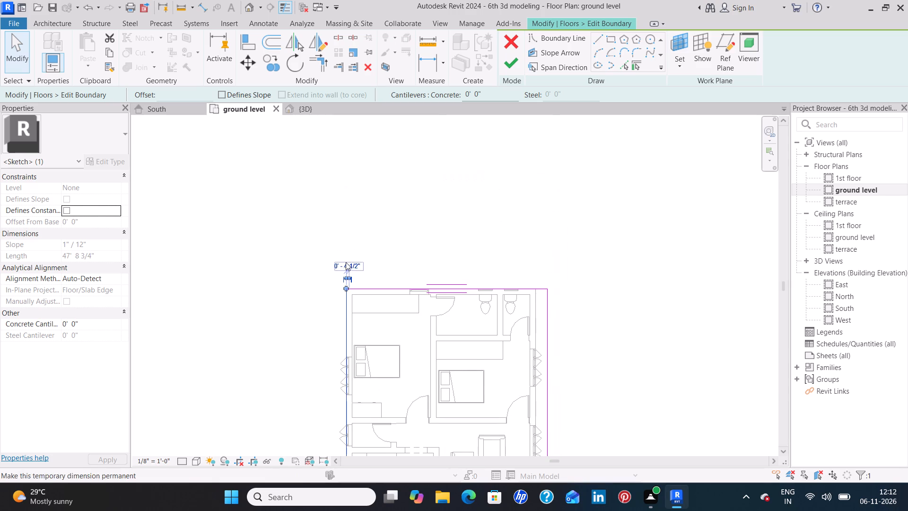
click(346, 262)
key(BackSpace)
text(2')
key(Return)
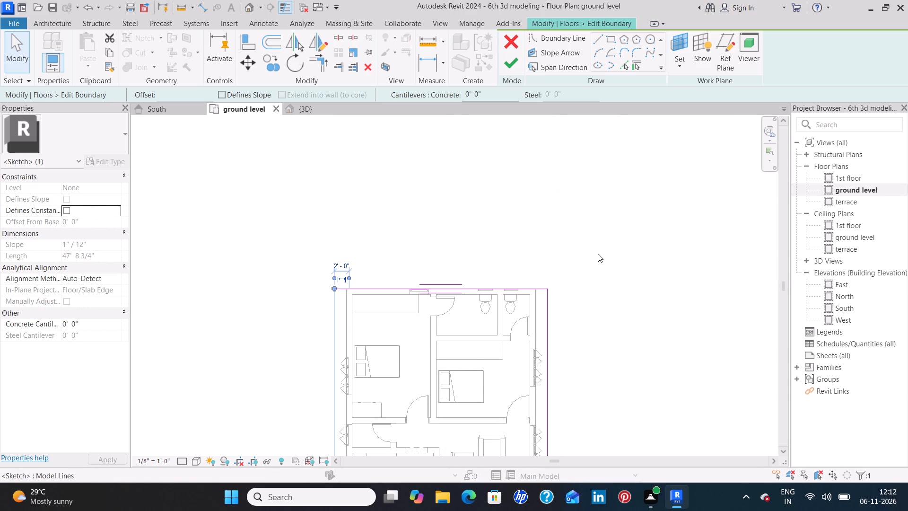
click(613, 252)
Set the floor boundary's north edge 2' out from the rear exterior wall's reference line.
click(547, 312)
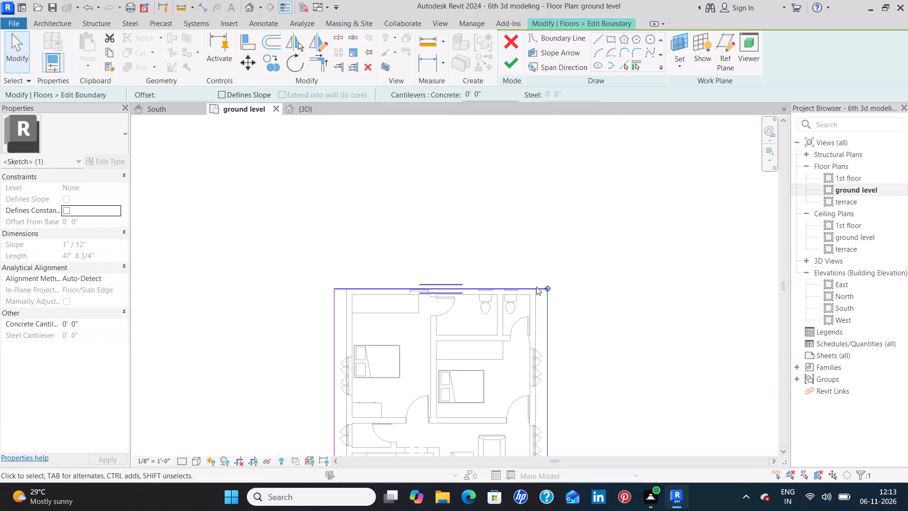
click(539, 287)
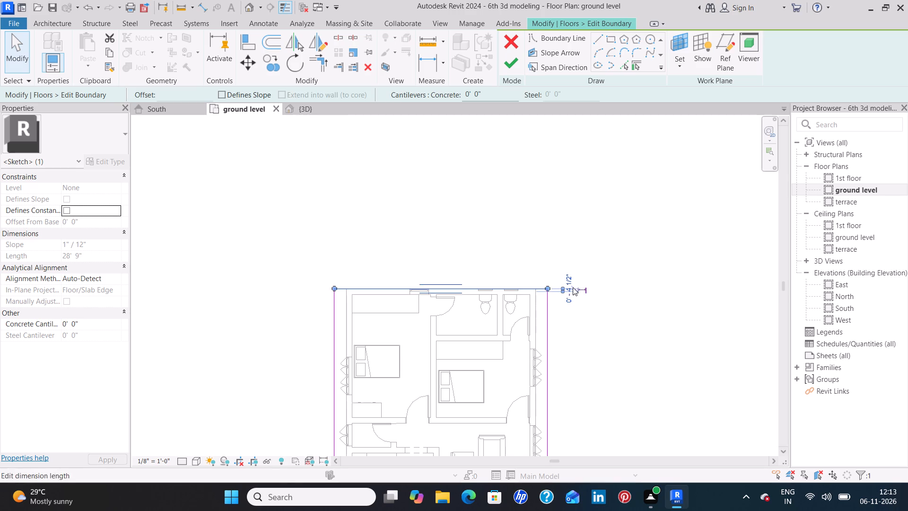
click(570, 299)
key(BackSpace)
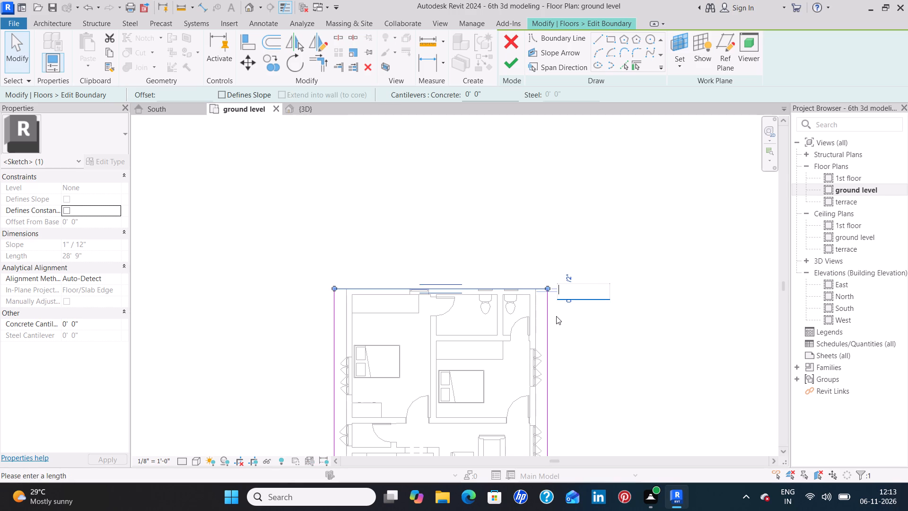
text(2')
key(Return)
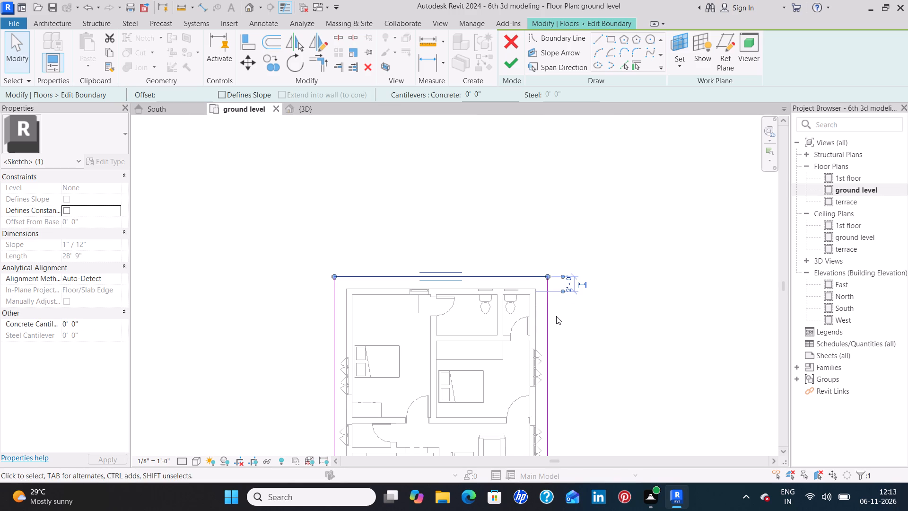
click(689, 335)
Finish the boundary edit to apply the extended outline to the ground level floor.
scroll(701, 324, down, 3)
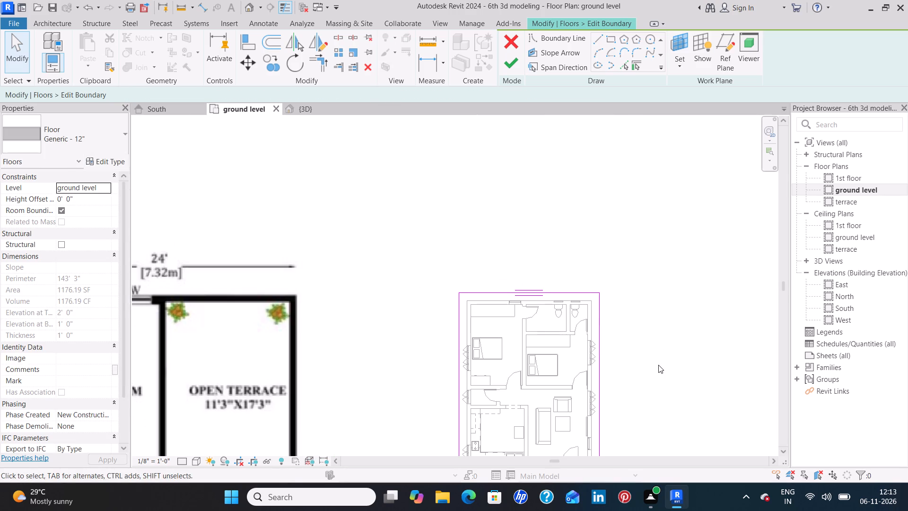
middle_drag(645, 290, 637, 255)
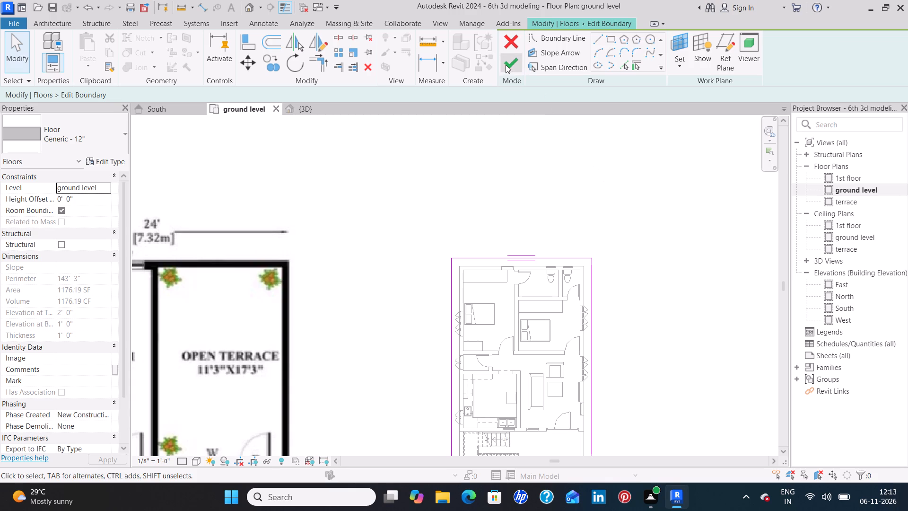
click(506, 65)
click(642, 333)
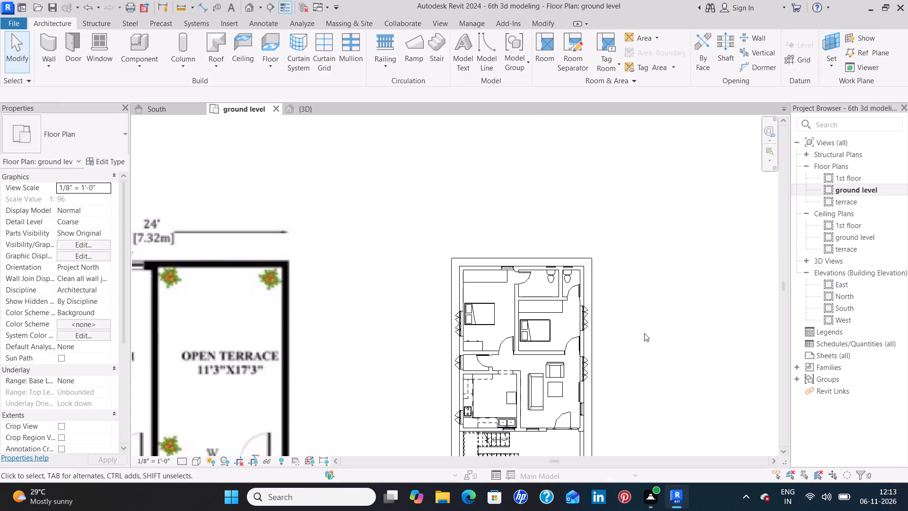
Examine the extended floor slab around the house in the 3D view from the home orientation.
click(307, 107)
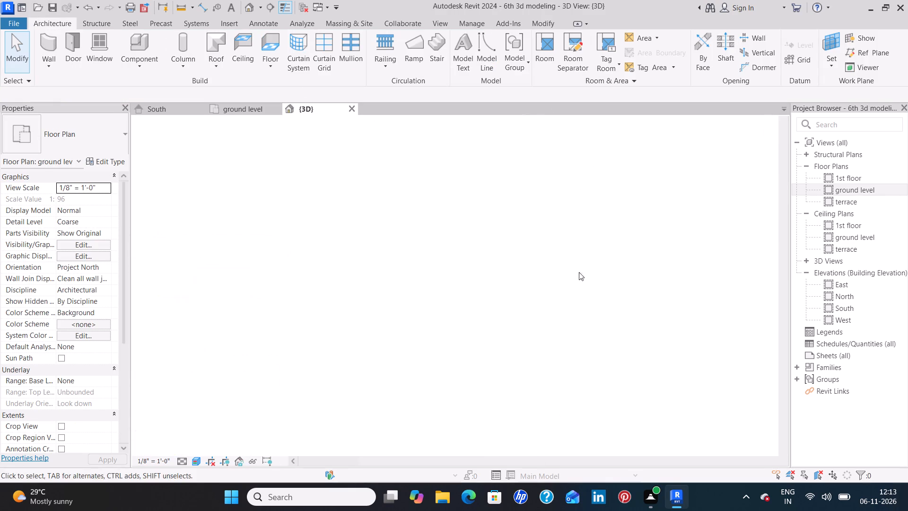
scroll(579, 302, down, 1)
middle_drag(382, 358, 385, 364)
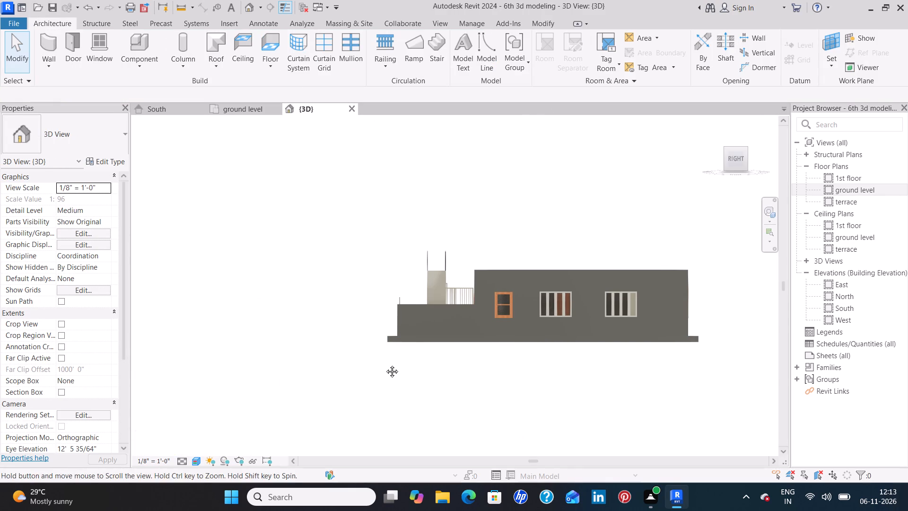
middle_drag(385, 364, 385, 365)
click(713, 123)
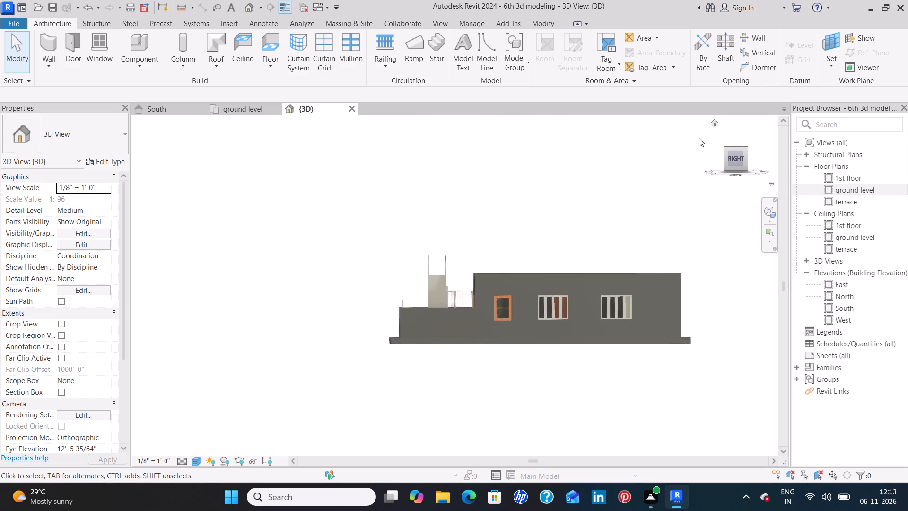
middle_drag(616, 286, 573, 255)
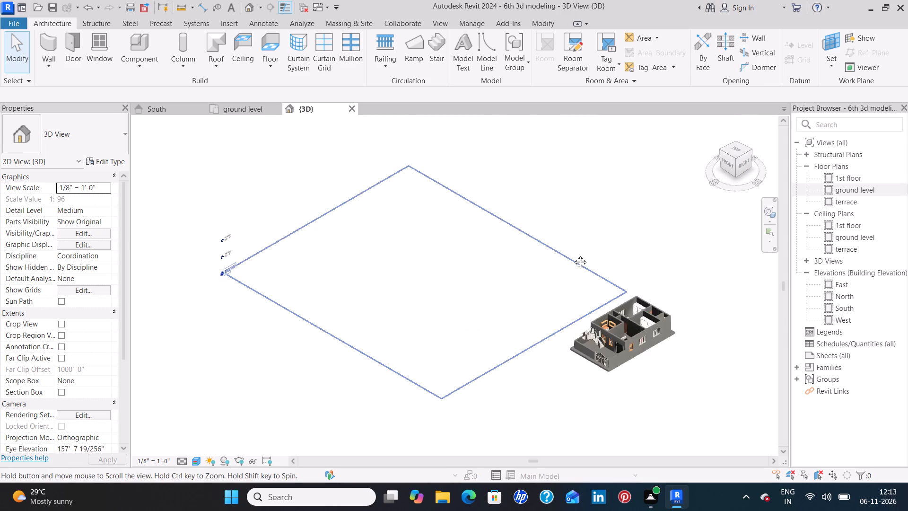
middle_drag(573, 255, 430, 162)
scroll(461, 258, up, 7)
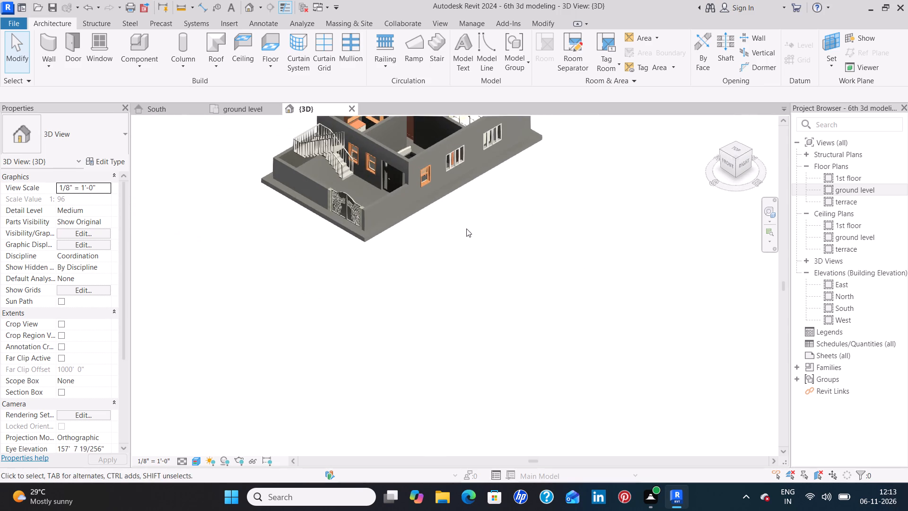
middle_drag(466, 229, 507, 366)
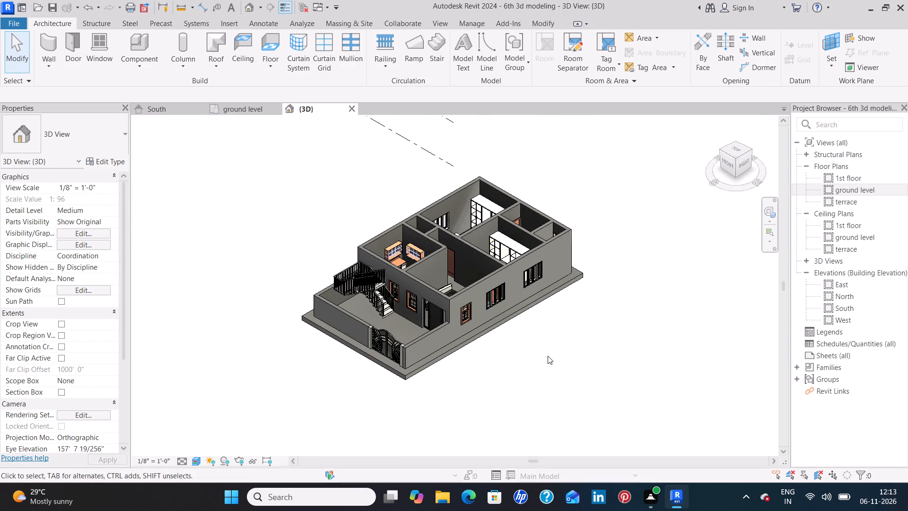
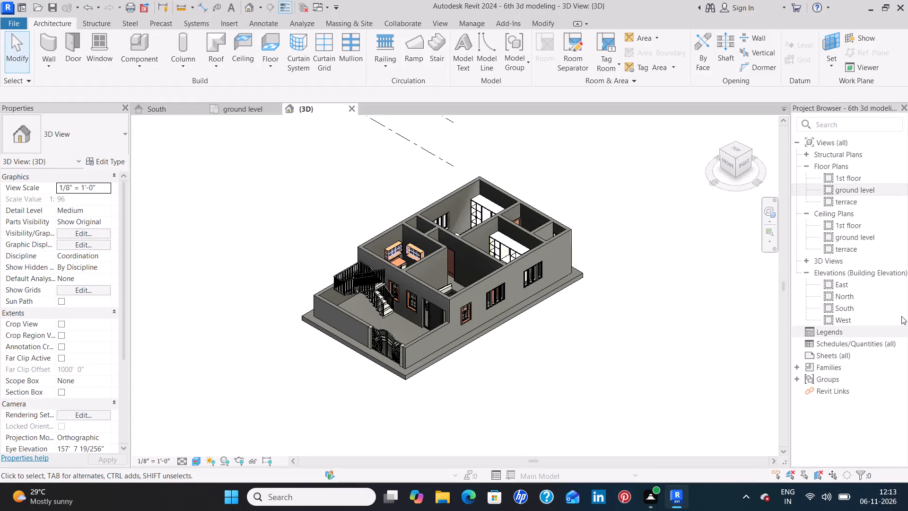
Open the 1st floor plan view and examine what is modelled on that level.
double_click(889, 173)
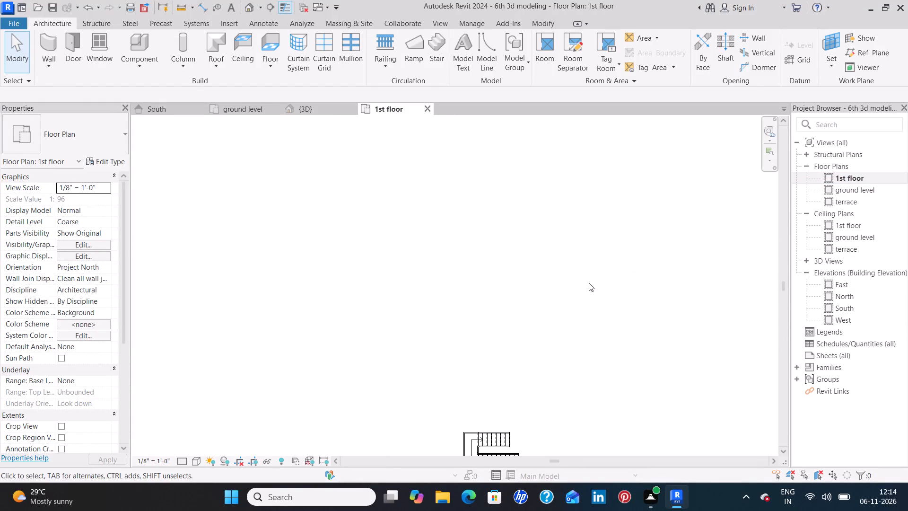
scroll(585, 285, down, 3)
middle_drag(575, 302, 586, 228)
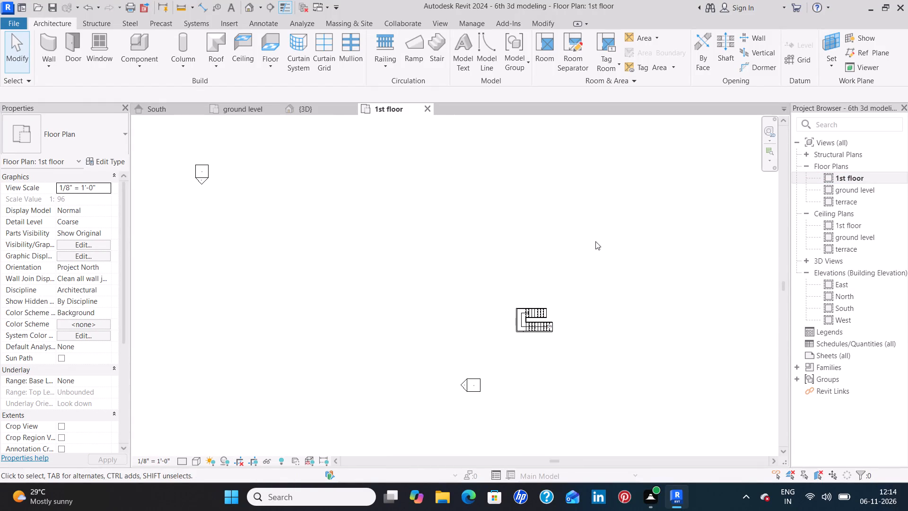
scroll(595, 247, down, 3)
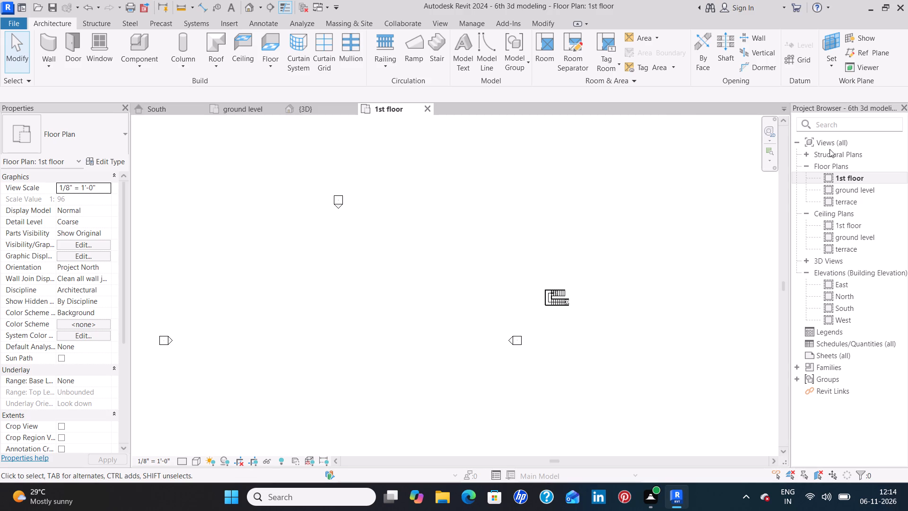
Go back to the ground level floor plan with the reference plan image.
click(863, 192)
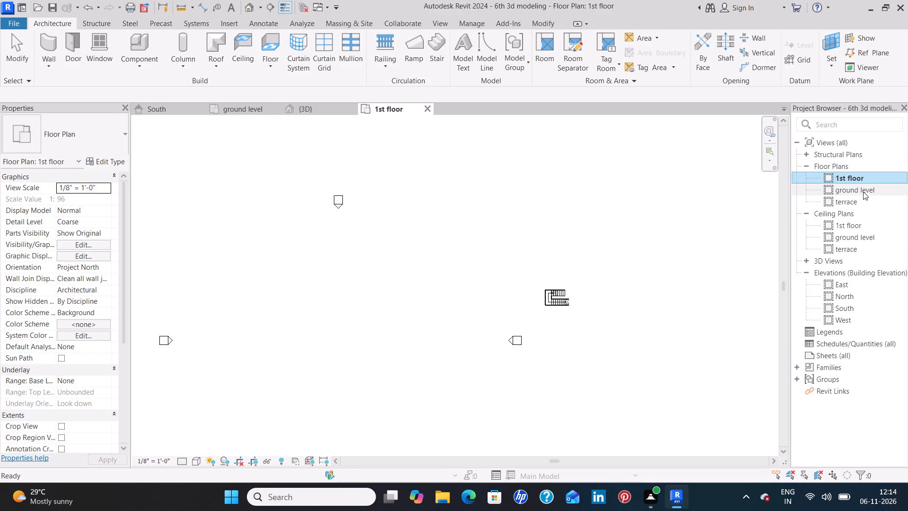
double_click(872, 184)
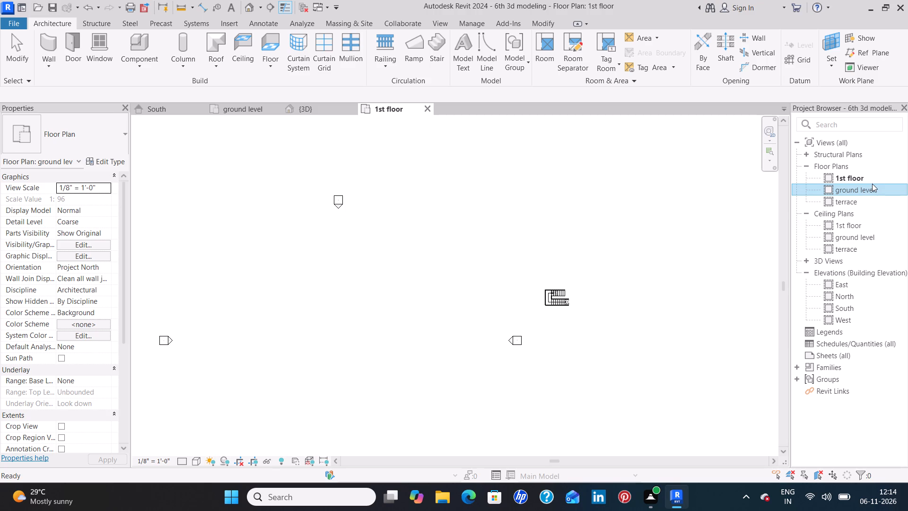
scroll(648, 220, down, 3)
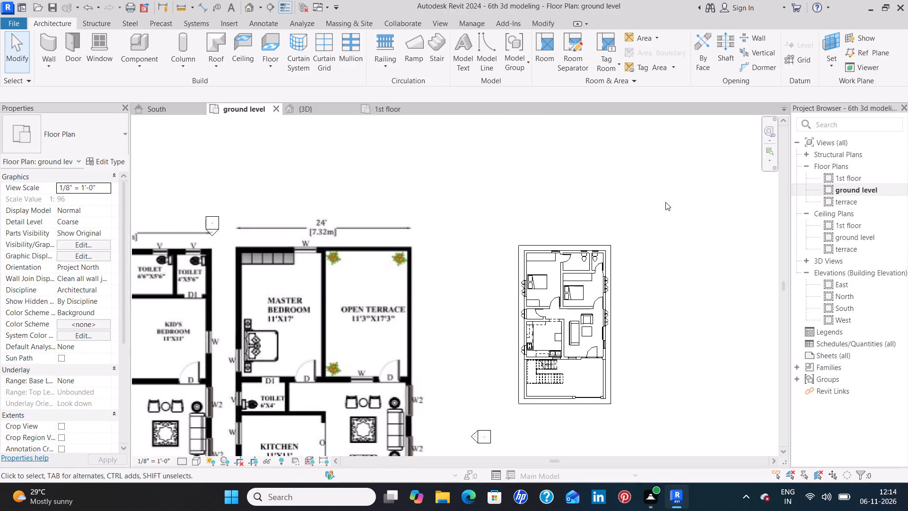
middle_drag(665, 201, 674, 137)
scroll(674, 137, down, 2)
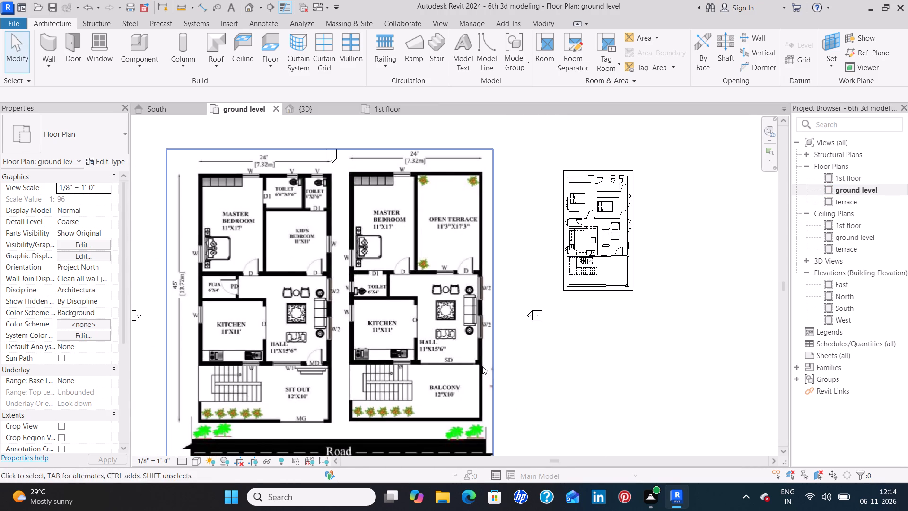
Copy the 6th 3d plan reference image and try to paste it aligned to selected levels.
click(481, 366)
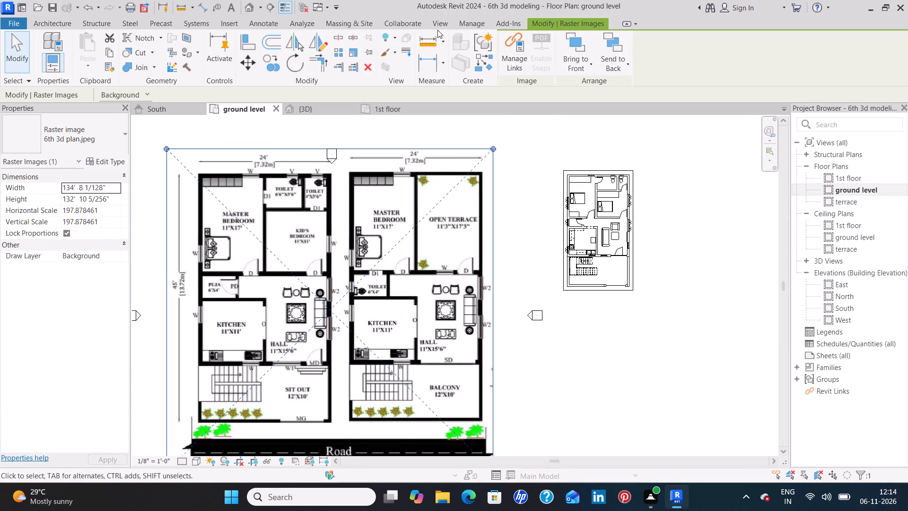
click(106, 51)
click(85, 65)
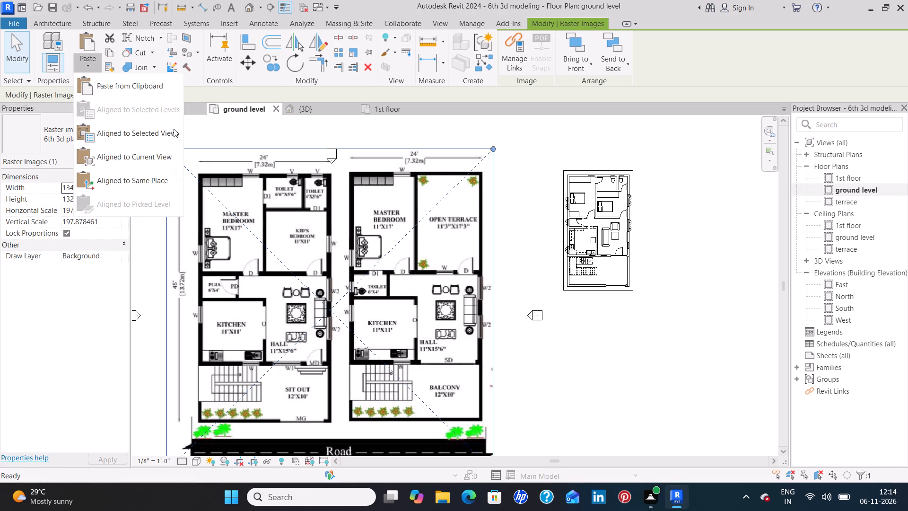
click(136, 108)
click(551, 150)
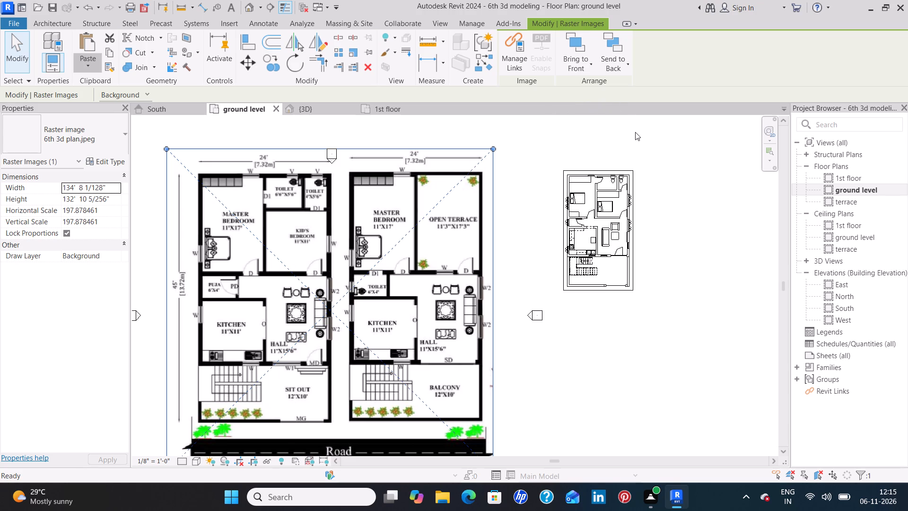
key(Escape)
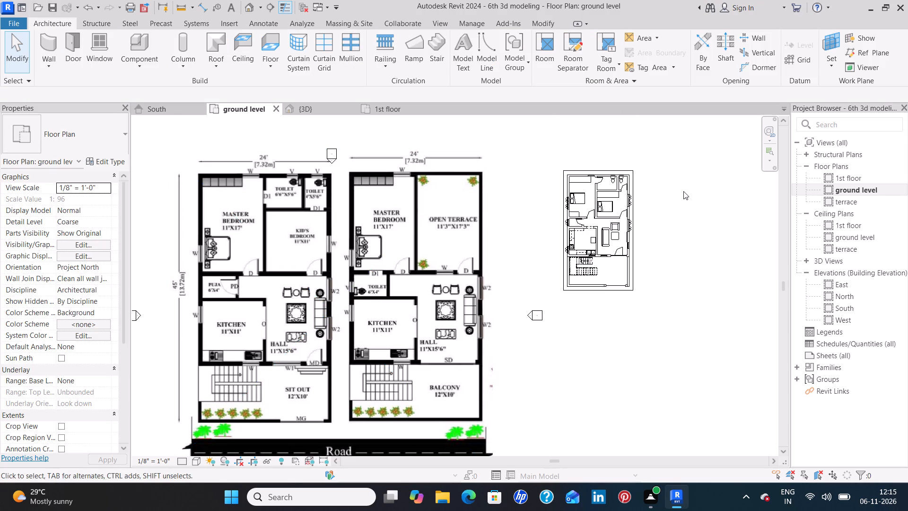
Draw a 24' Generic - 9" wall east of the existing house, in line with its rear wall and flipped to the north side.
middle_drag(683, 192, 570, 260)
scroll(674, 200, down, 1)
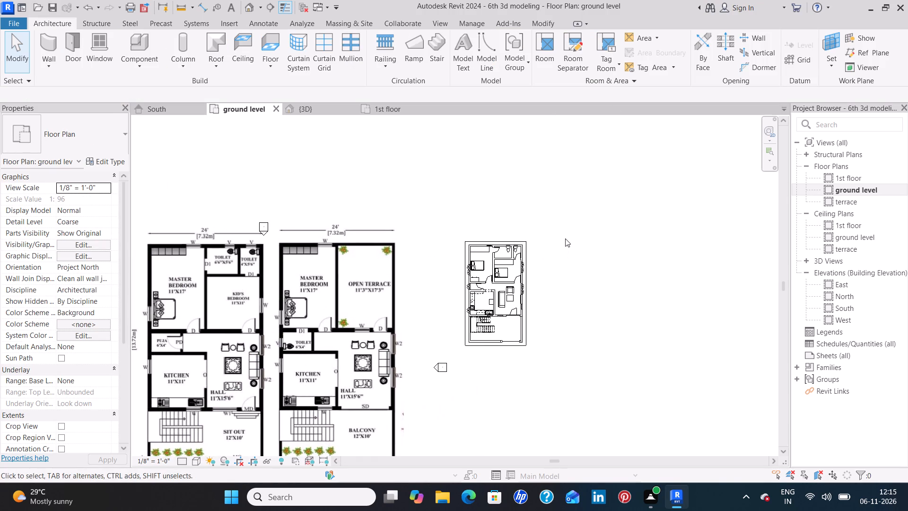
scroll(575, 257, up, 4)
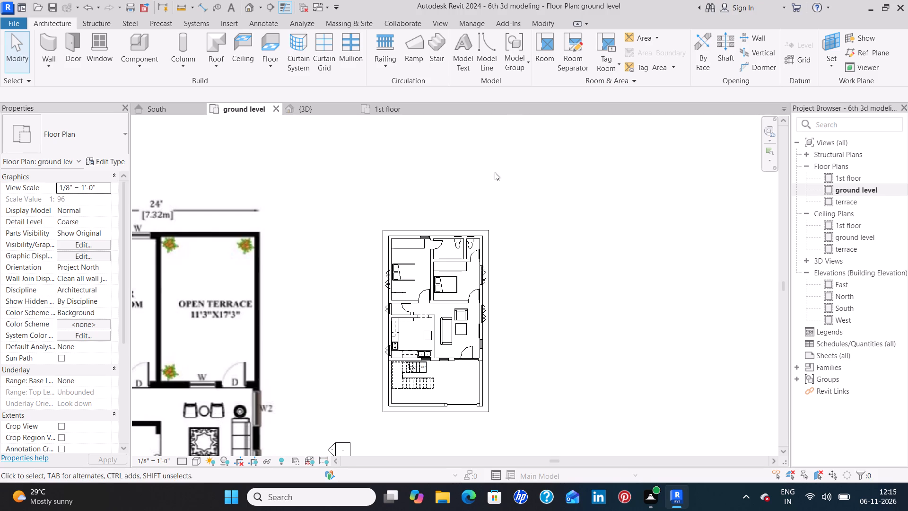
click(42, 45)
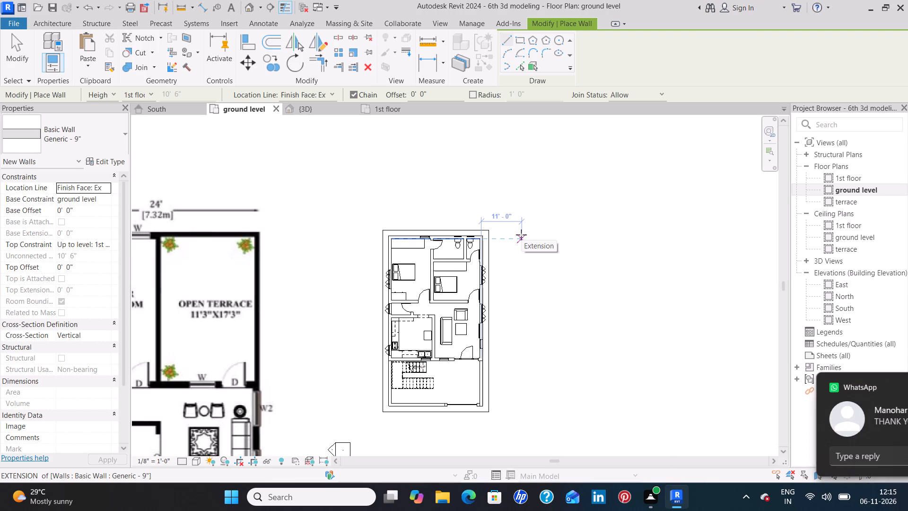
scroll(521, 235, up, 7)
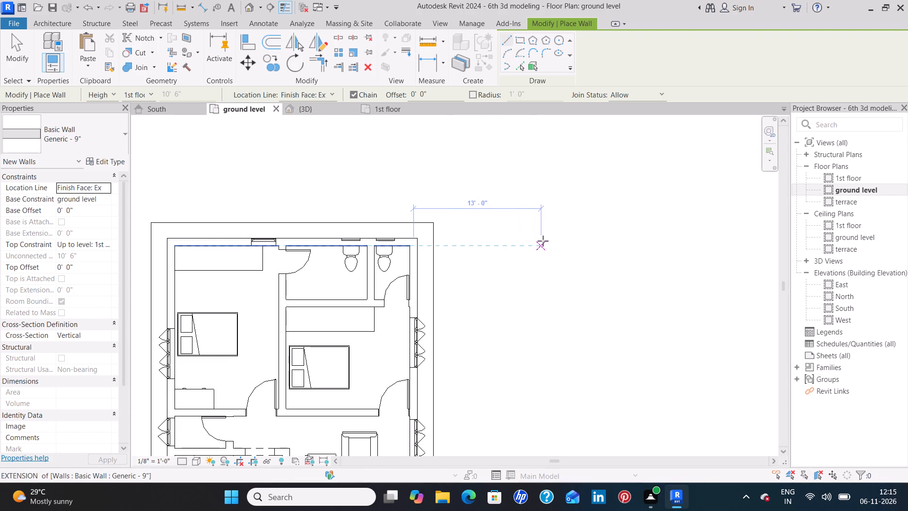
click(548, 241)
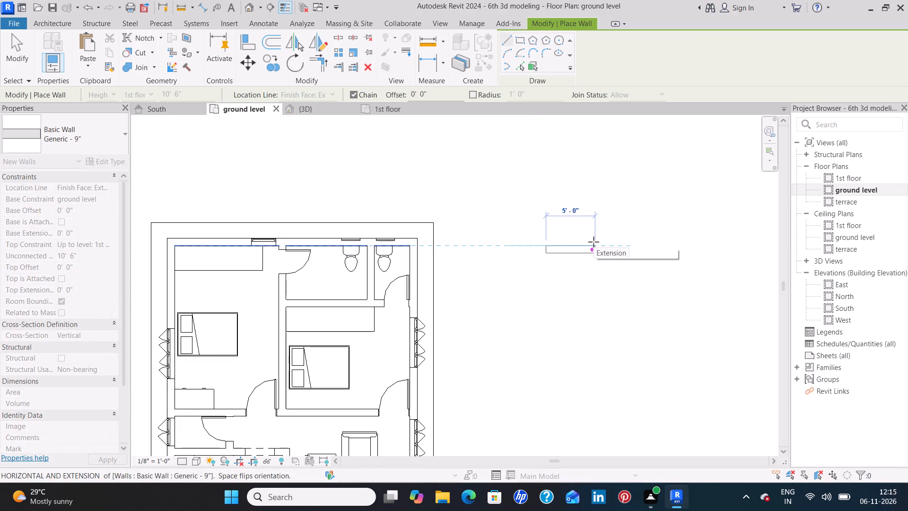
key(space)
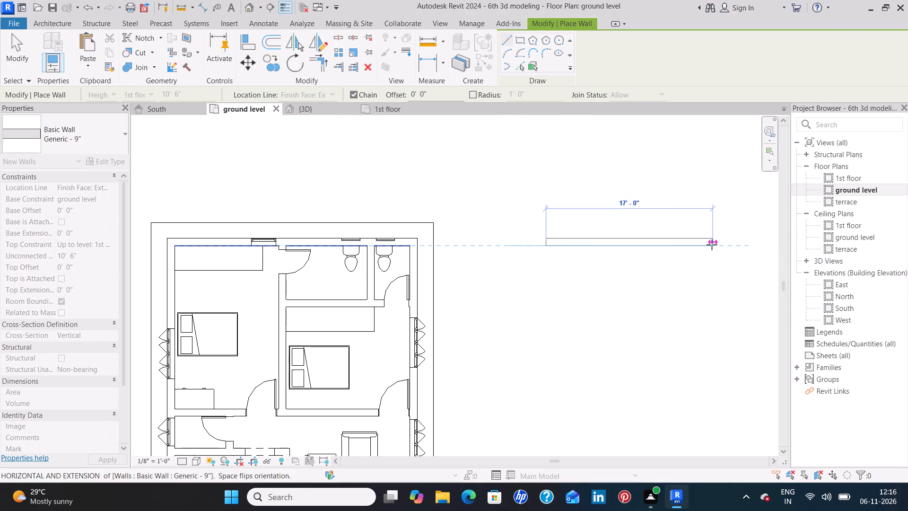
scroll(705, 247, down, 7)
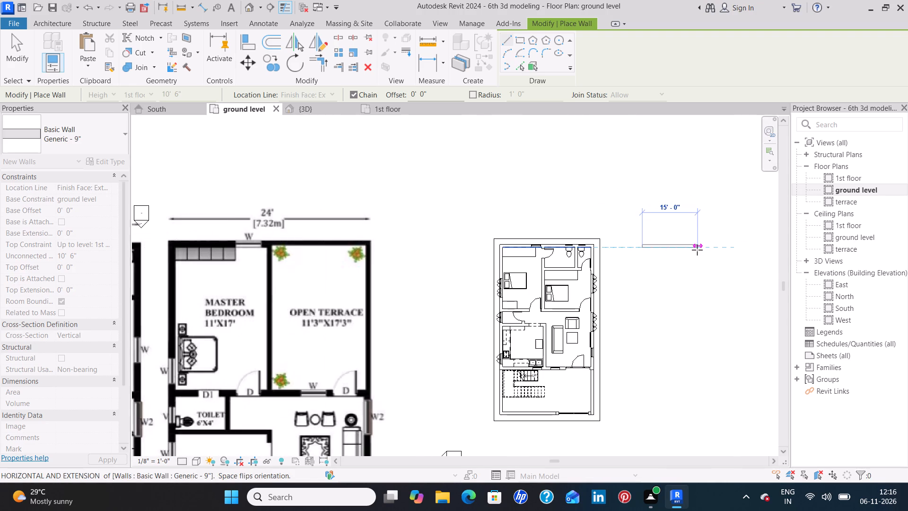
scroll(697, 250, up, 10)
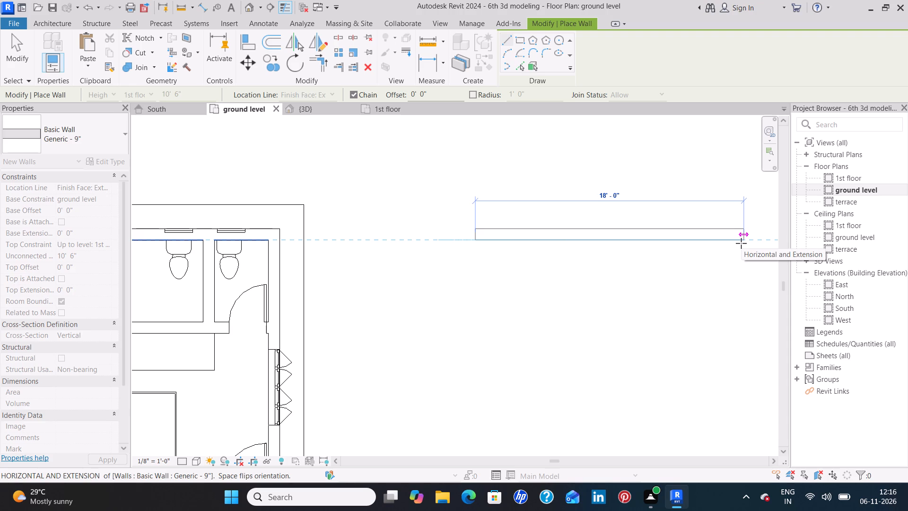
text(24')
key(Return)
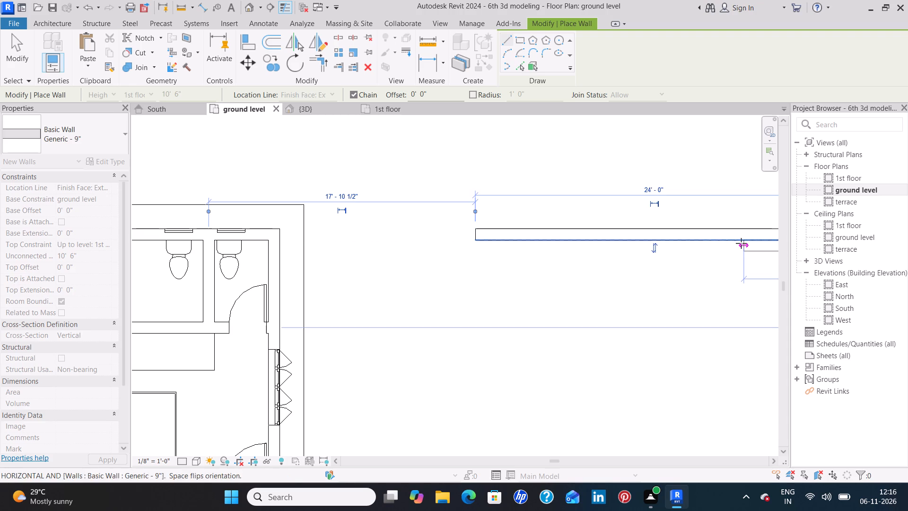
Continue the wall chain with a 45' wall running straight south from the east end of the 24' wall.
scroll(695, 326, down, 2)
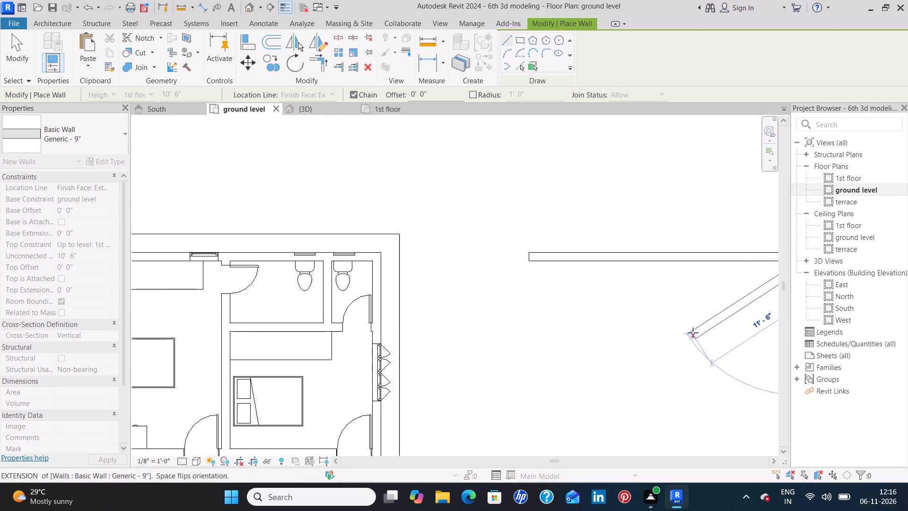
middle_drag(693, 333, 500, 223)
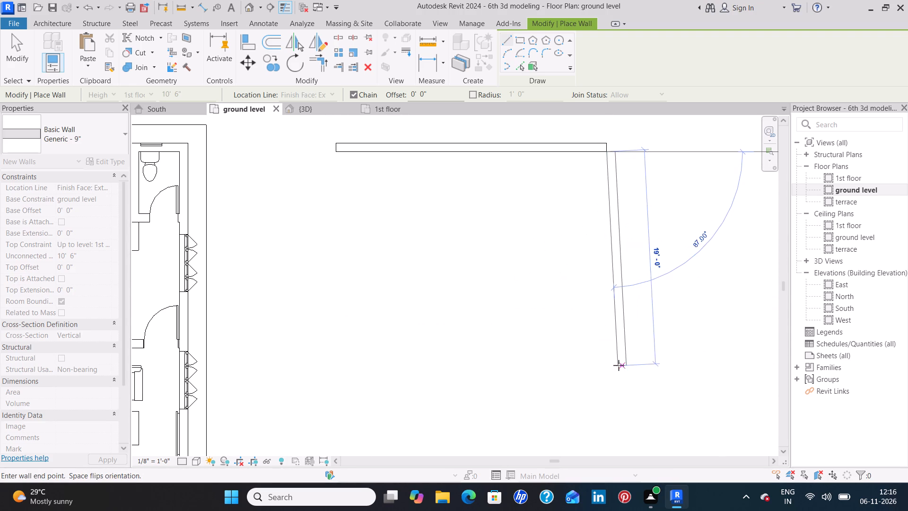
scroll(588, 359, down, 3)
middle_drag(457, 351, 620, 328)
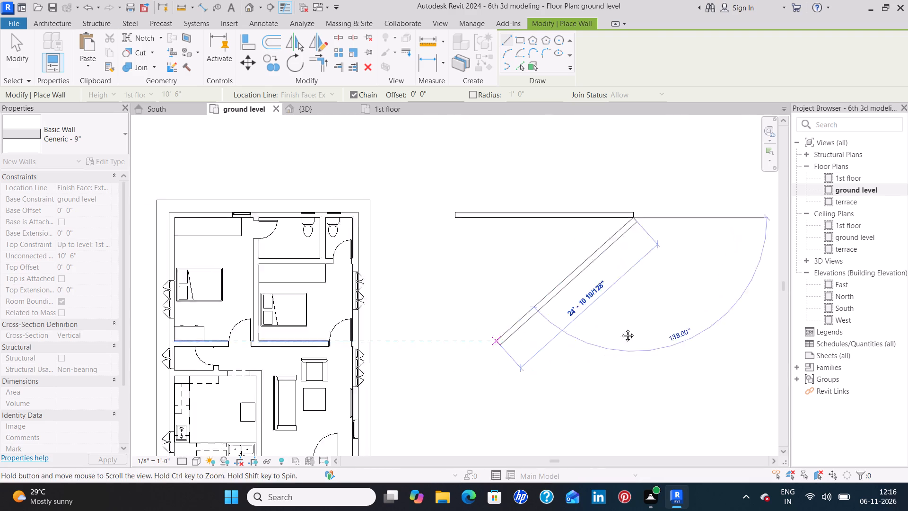
middle_drag(620, 328, 646, 323)
middle_drag(269, 329, 405, 324)
scroll(406, 324, down, 7)
scroll(369, 340, down, 2)
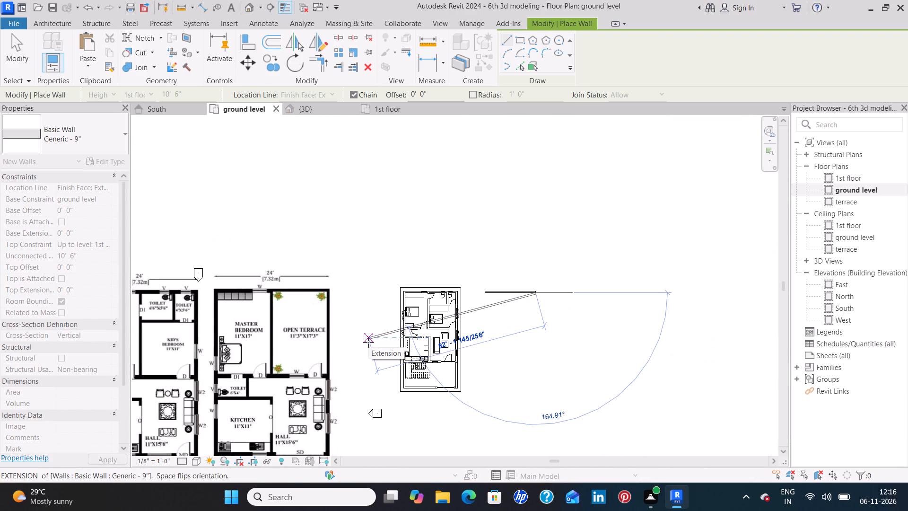
middle_drag(369, 336, 418, 204)
scroll(407, 302, up, 2)
scroll(407, 302, down, 3)
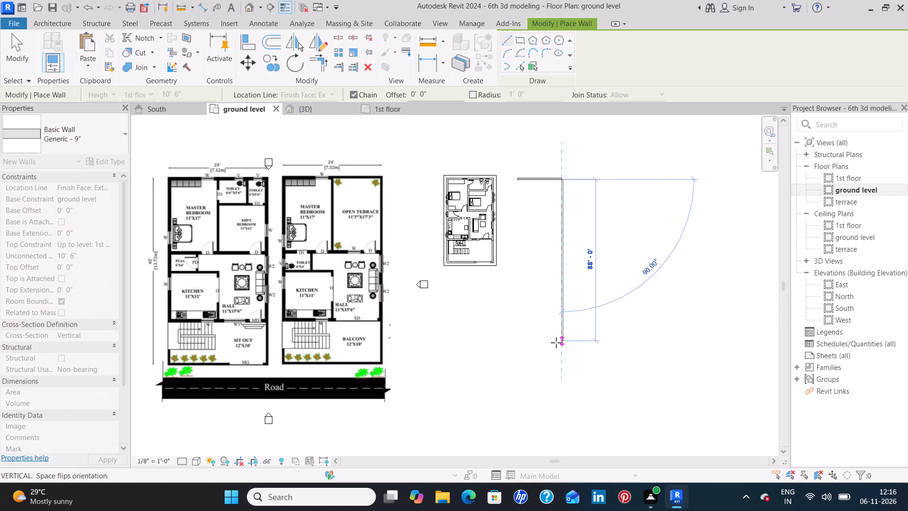
key(4)
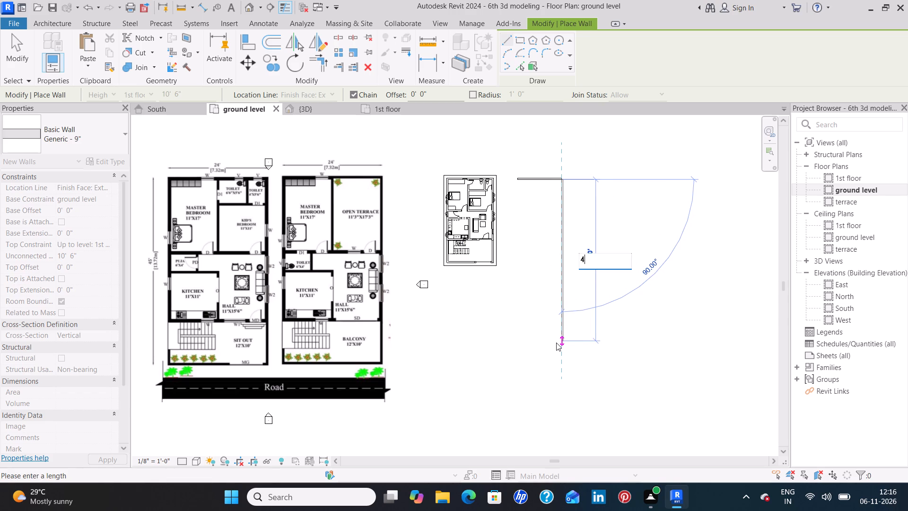
text(5')
key(Return)
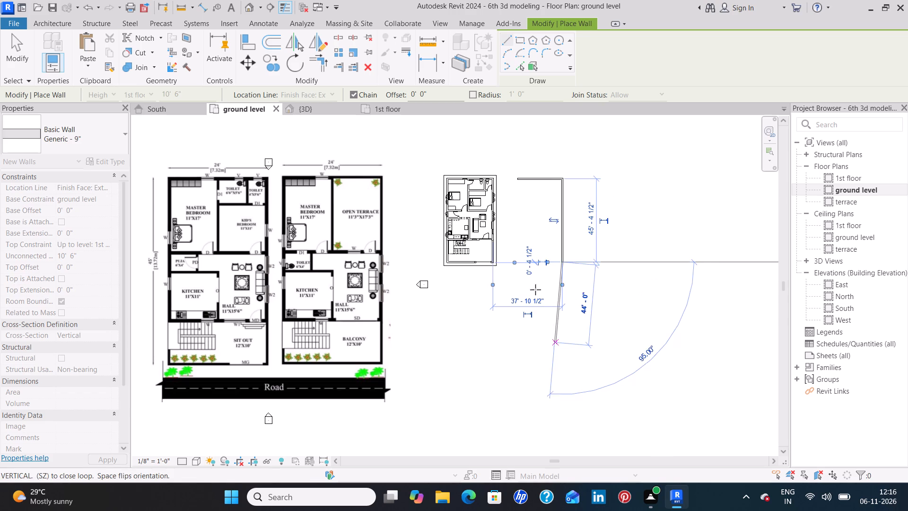
Continue the chain with a 24' wall running west from the south end of the 45' wall.
scroll(502, 264, up, 1)
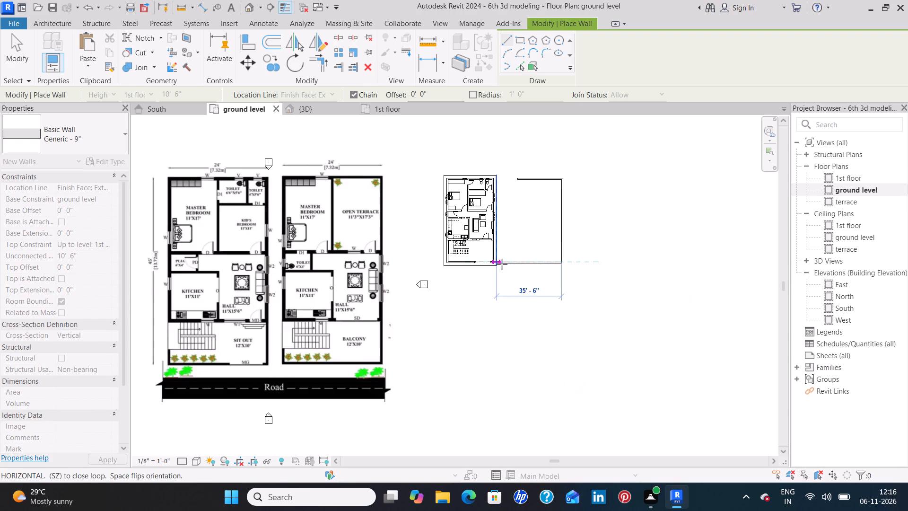
scroll(502, 264, up, 5)
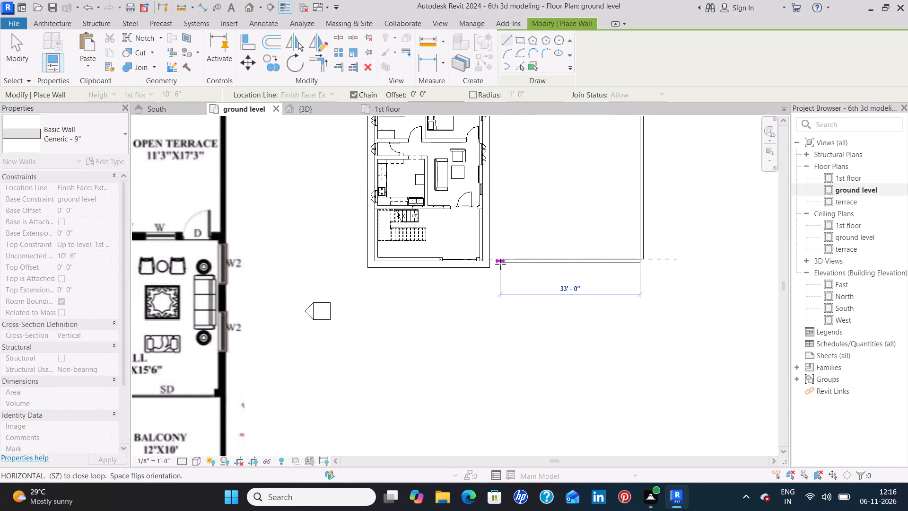
scroll(500, 264, up, 3)
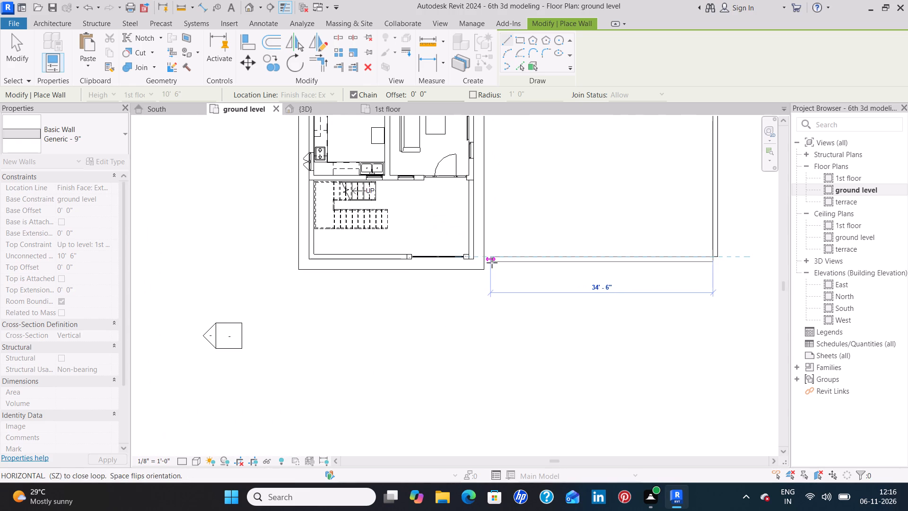
text(24')
key(Return)
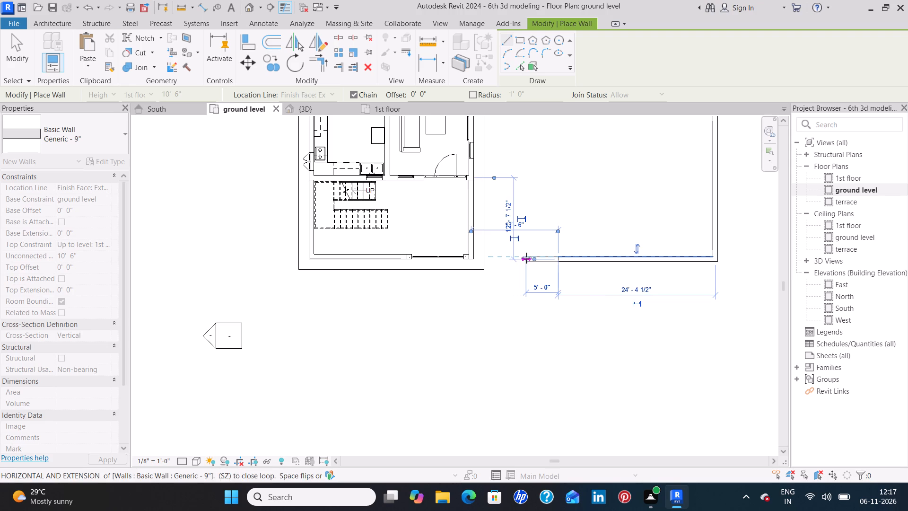
Close the rectangular outline with a west wall running north to the starting point of the first 24' wall.
middle_drag(576, 192, 598, 345)
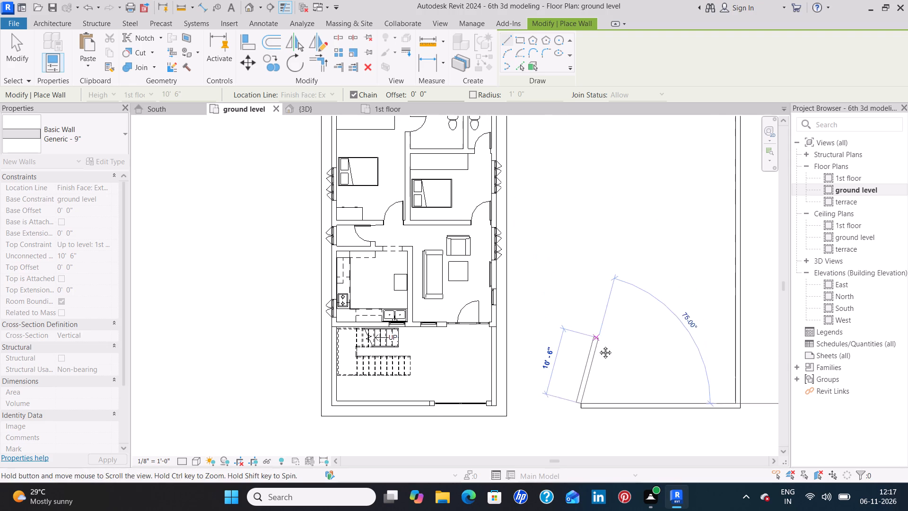
middle_drag(598, 345, 598, 349)
middle_drag(592, 206, 586, 346)
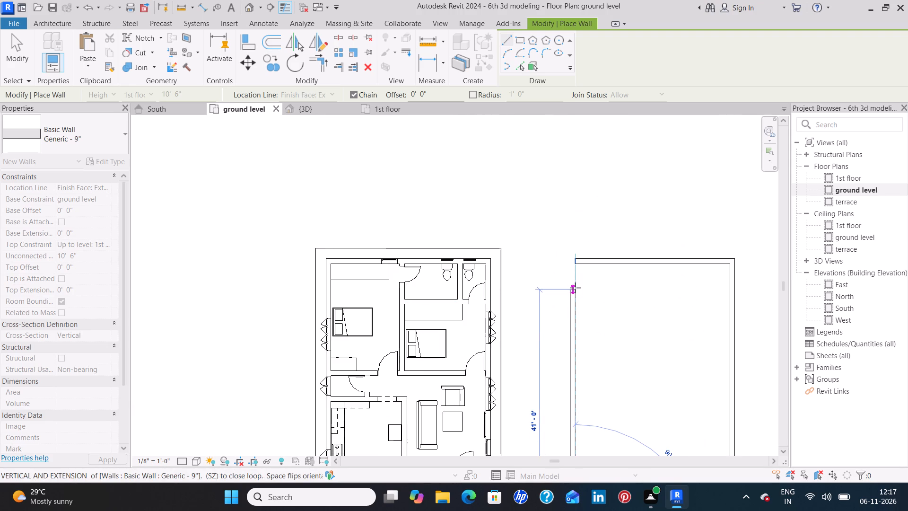
click(575, 260)
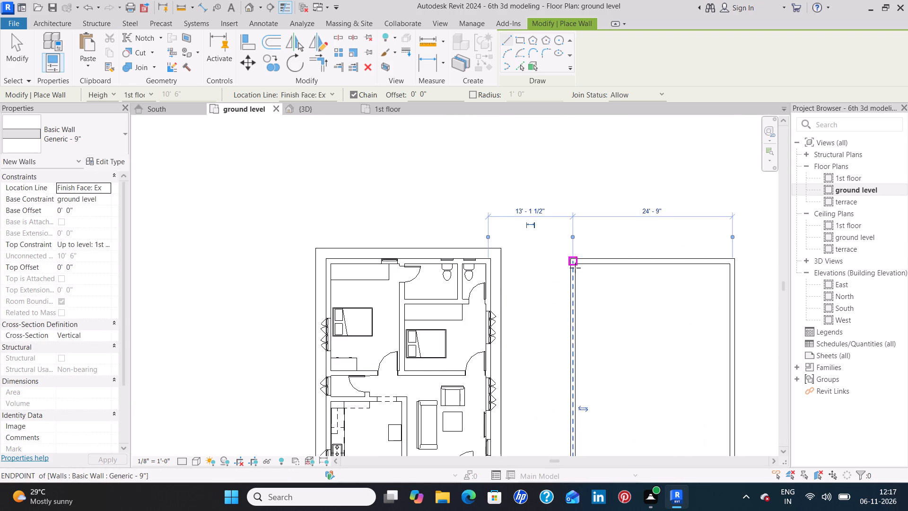
Draw a horizontal Generic - 9" linking wall from the house's southeast corner to the new outline's southwest corner, flipped to the north side.
key(Escape)
key(Escape)
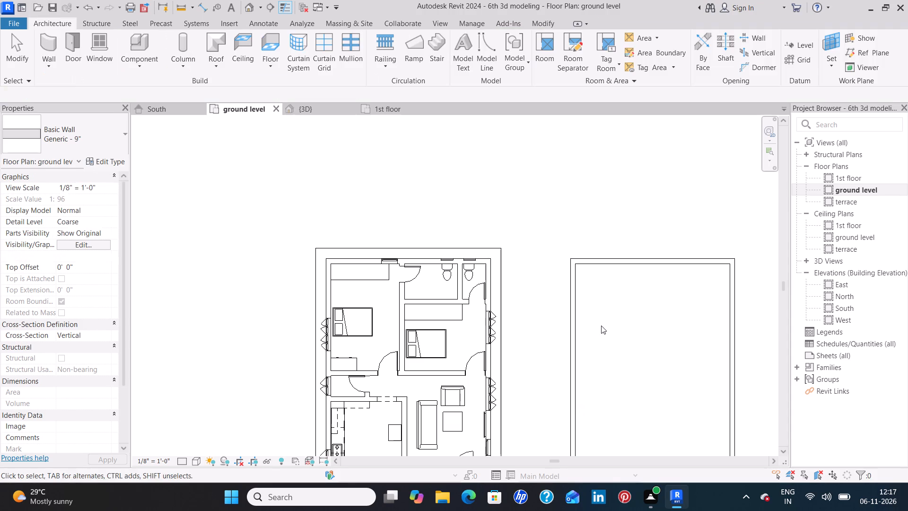
scroll(643, 317, down, 2)
middle_drag(641, 361, 644, 229)
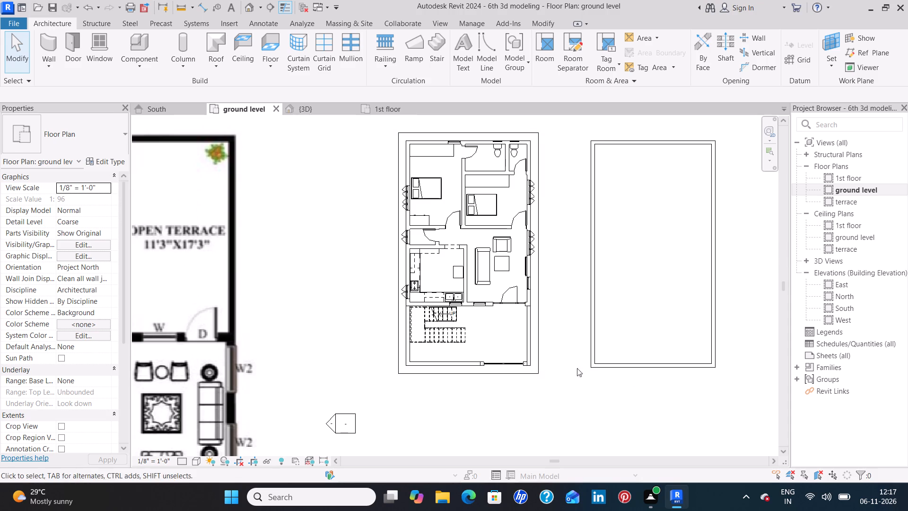
scroll(616, 369, up, 5)
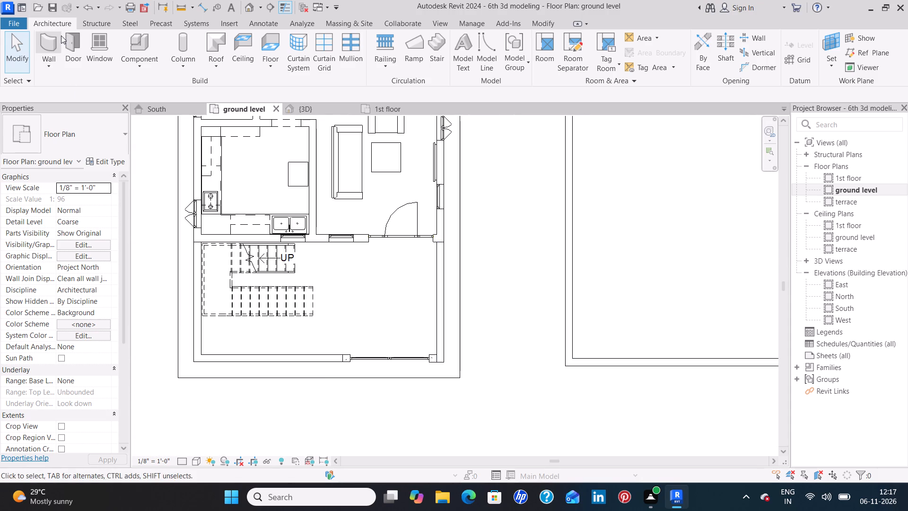
click(44, 44)
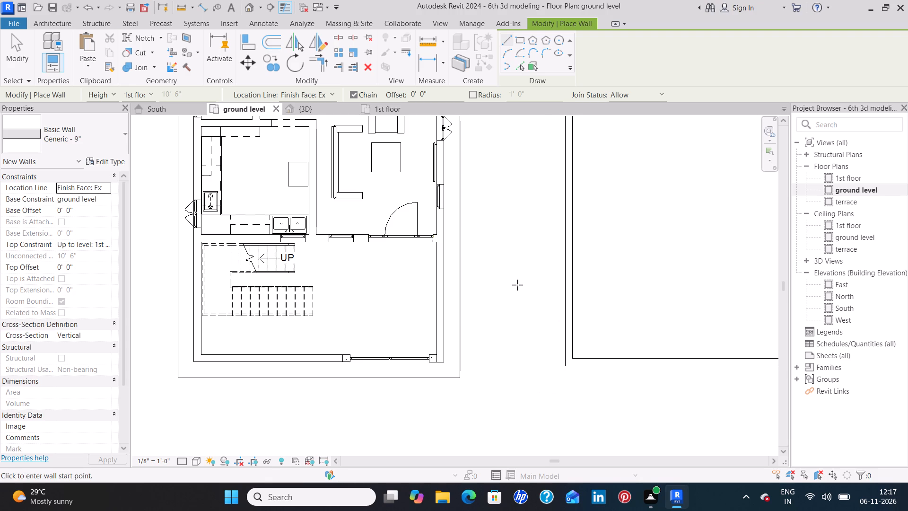
click(445, 363)
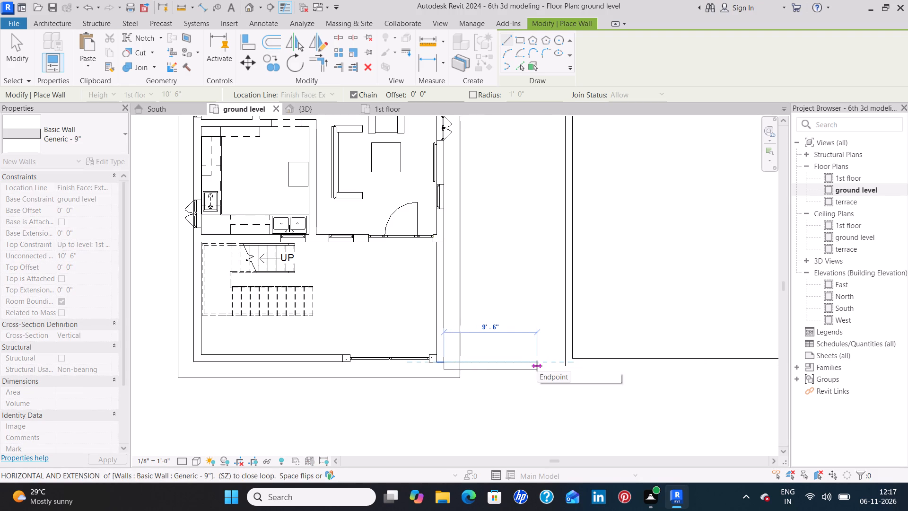
key(space)
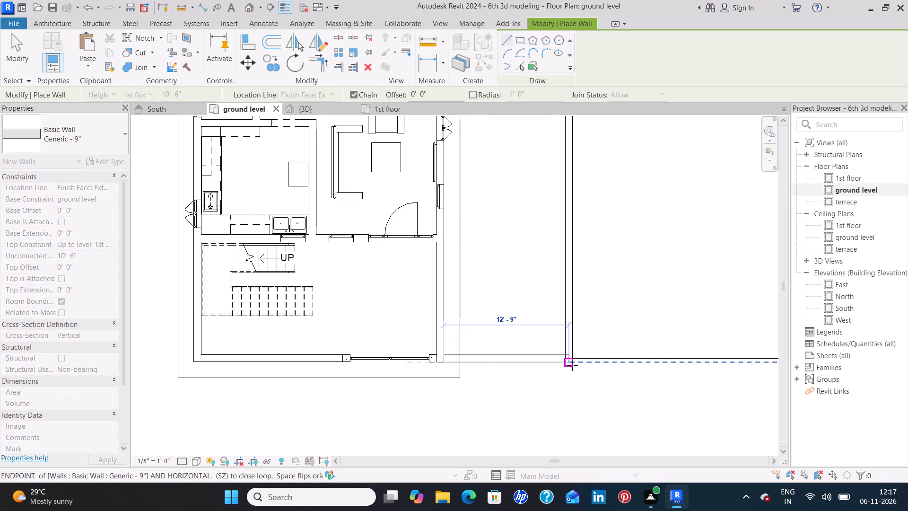
click(572, 365)
key(Escape)
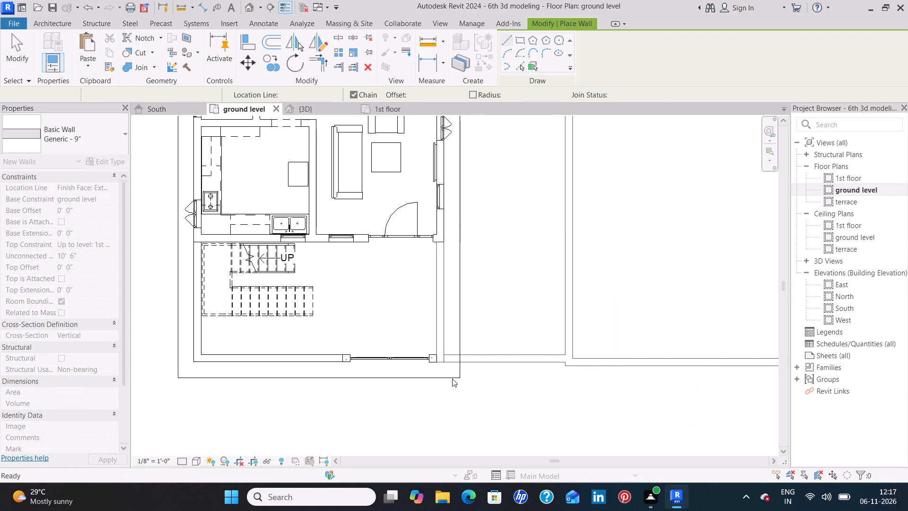
key(Escape)
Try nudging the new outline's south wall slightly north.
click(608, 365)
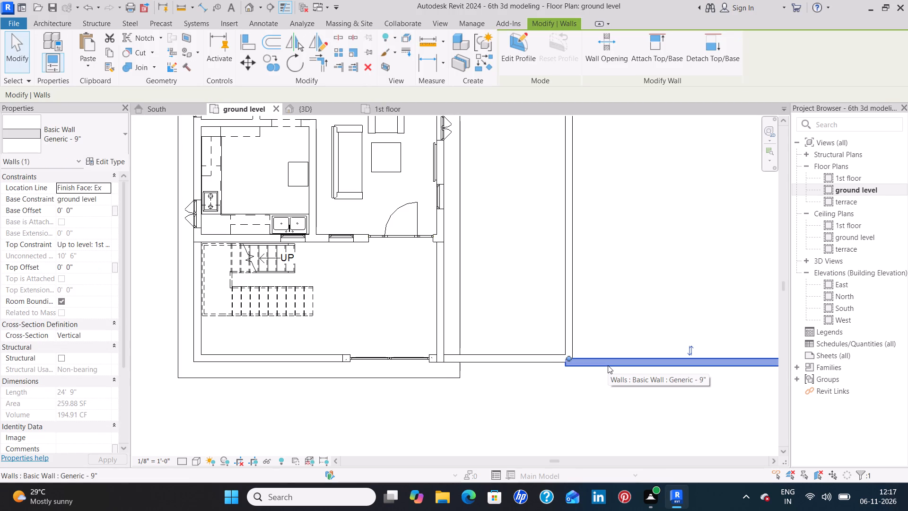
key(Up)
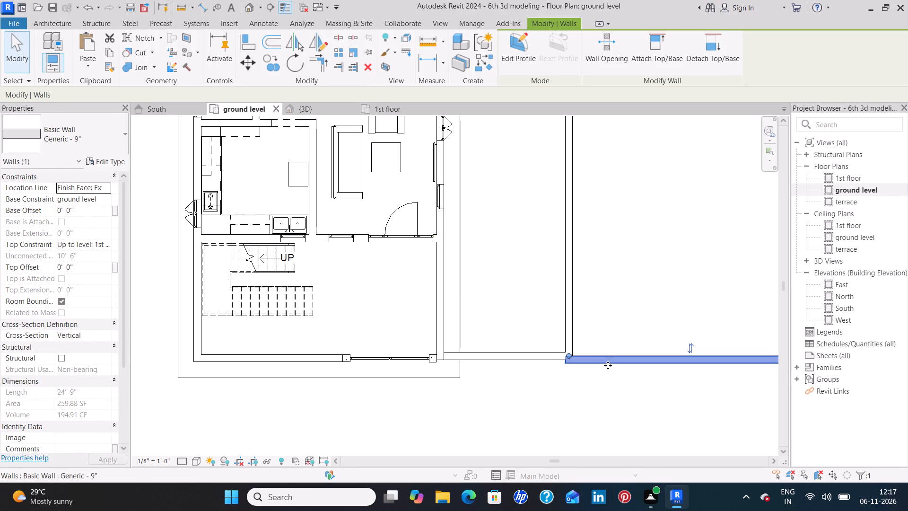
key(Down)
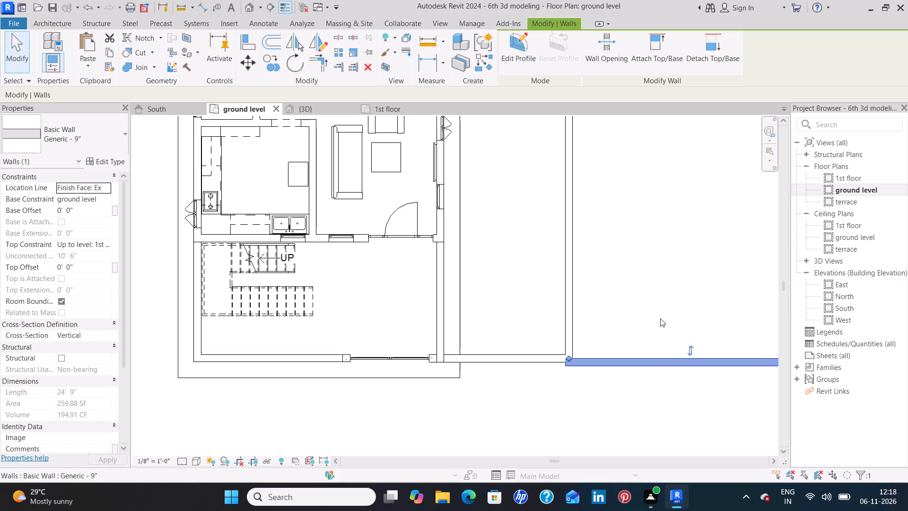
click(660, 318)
Extend the outline's south wall west to about the west wall's outer face and flip it to the north side.
click(611, 367)
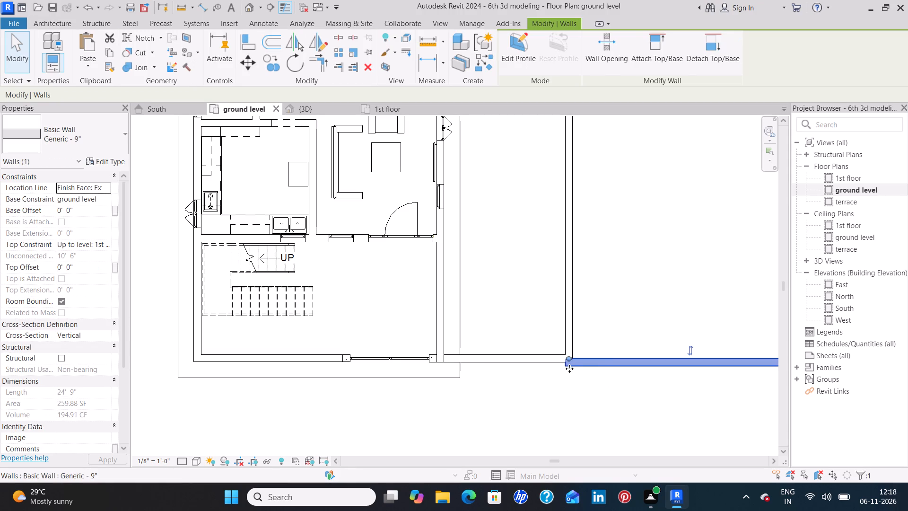
scroll(565, 361, up, 9)
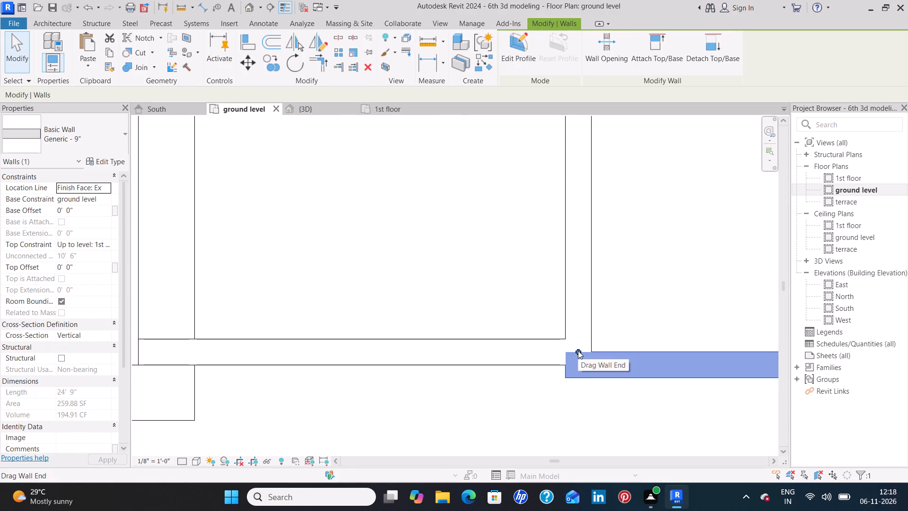
drag(578, 351, 576, 338)
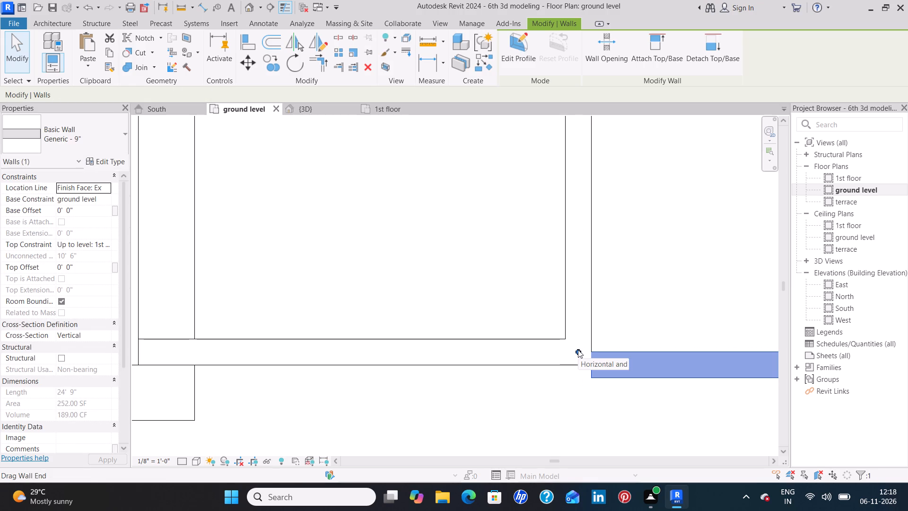
click(603, 373)
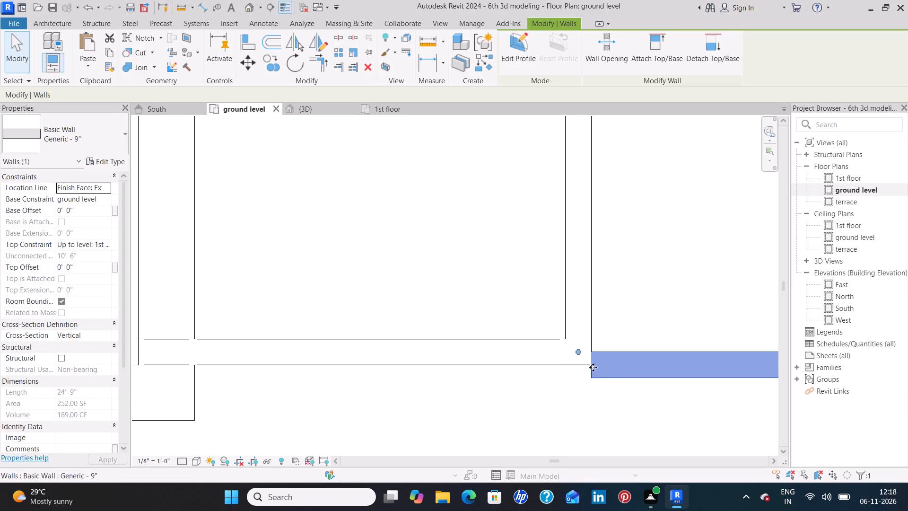
drag(578, 352, 565, 352)
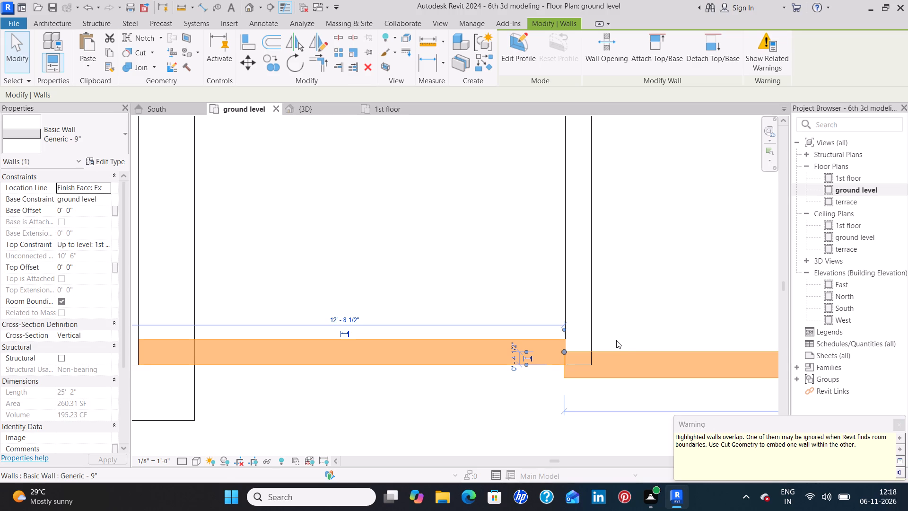
key(space)
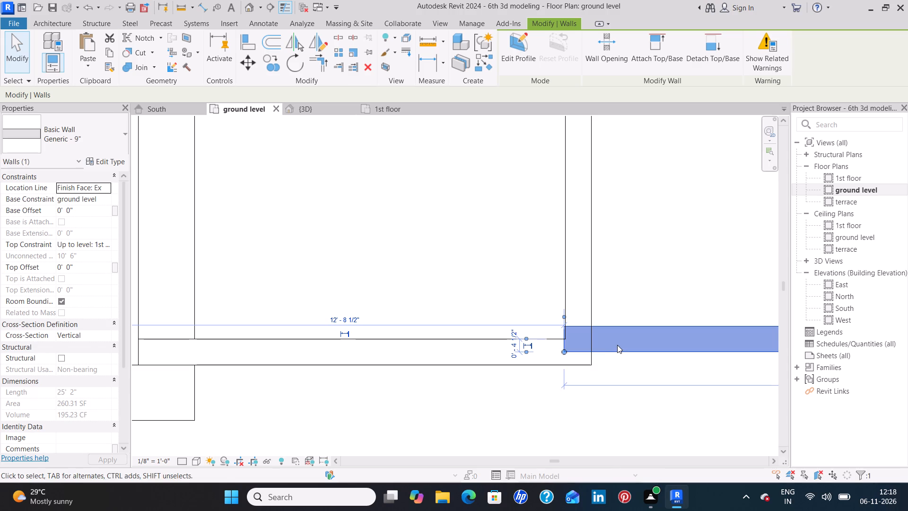
click(674, 287)
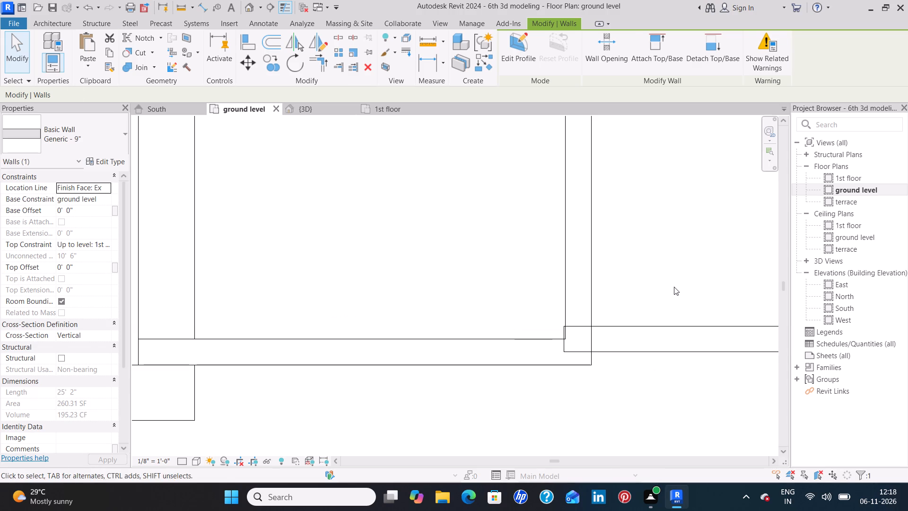
Align the south face of the outline's south wall with the south face of the linking wall.
scroll(673, 282, down, 6)
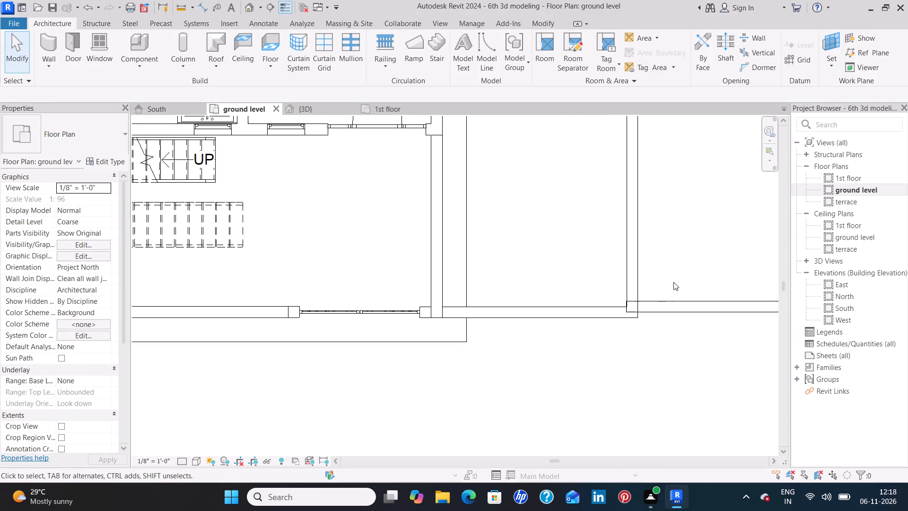
middle_drag(698, 268, 649, 297)
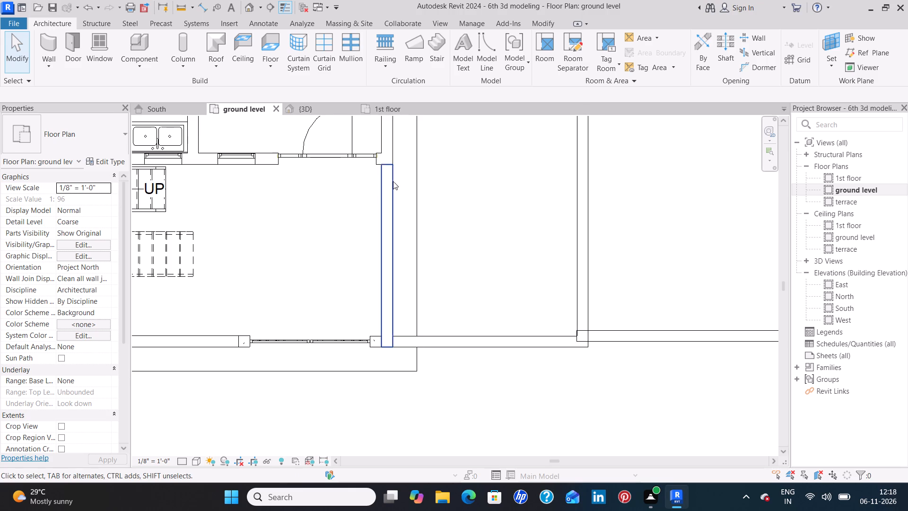
click(554, 23)
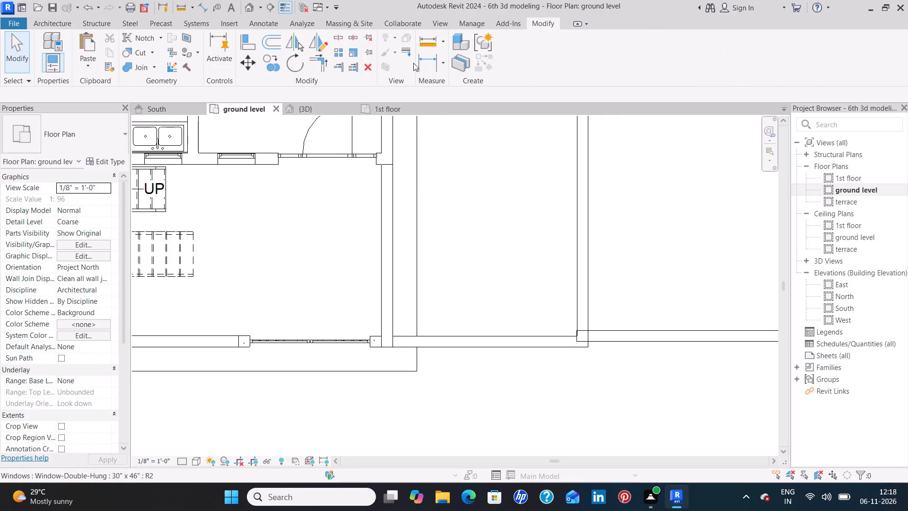
click(249, 44)
click(544, 346)
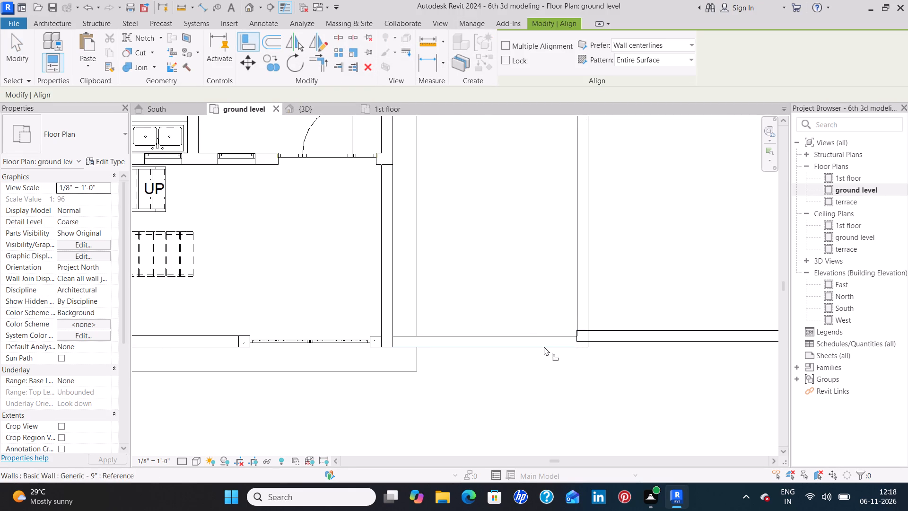
click(616, 342)
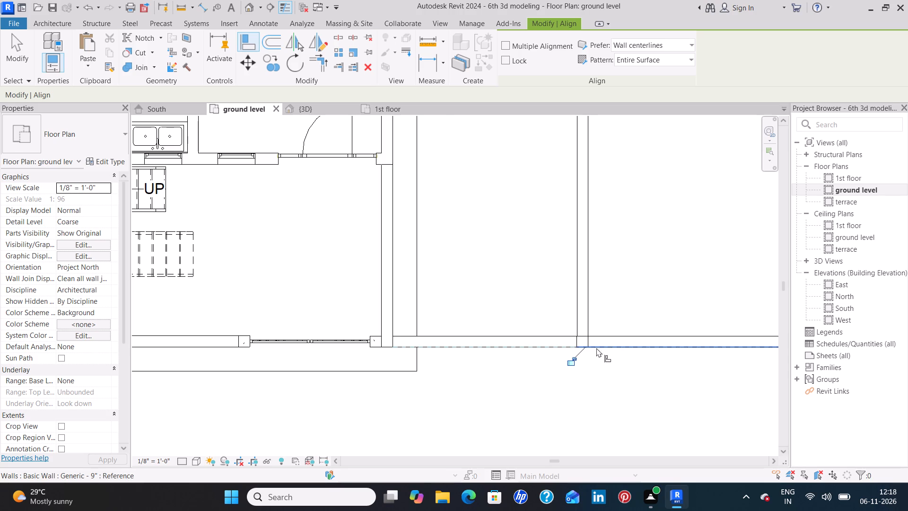
click(514, 286)
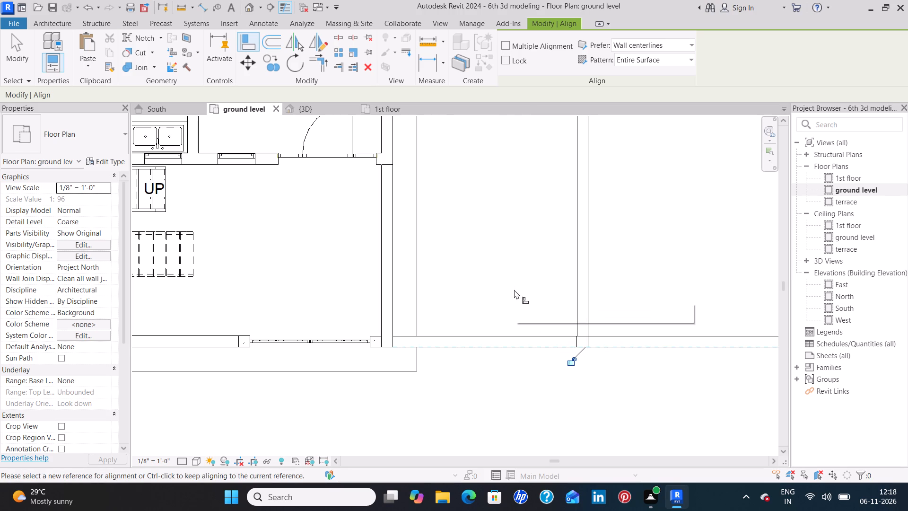
key(Escape)
key(Escape)
Delete the linking wall between the house and the new outline.
click(523, 336)
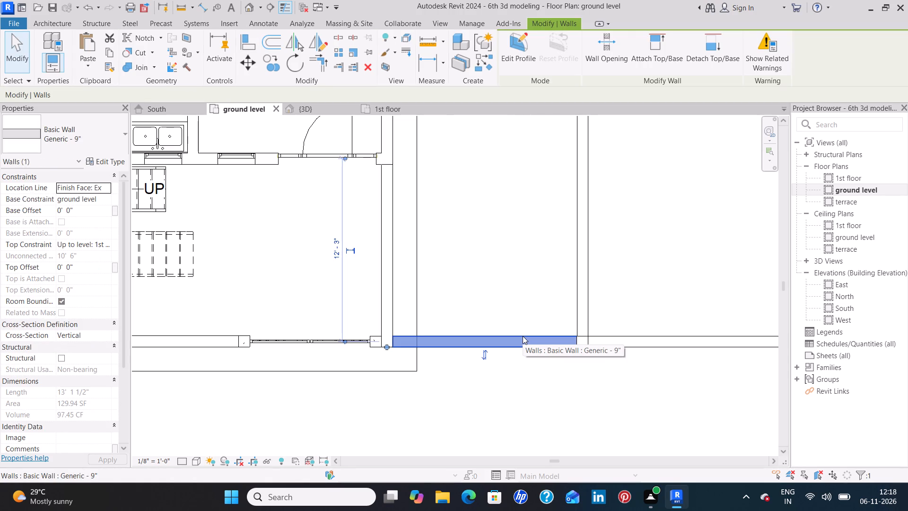
key(Delete)
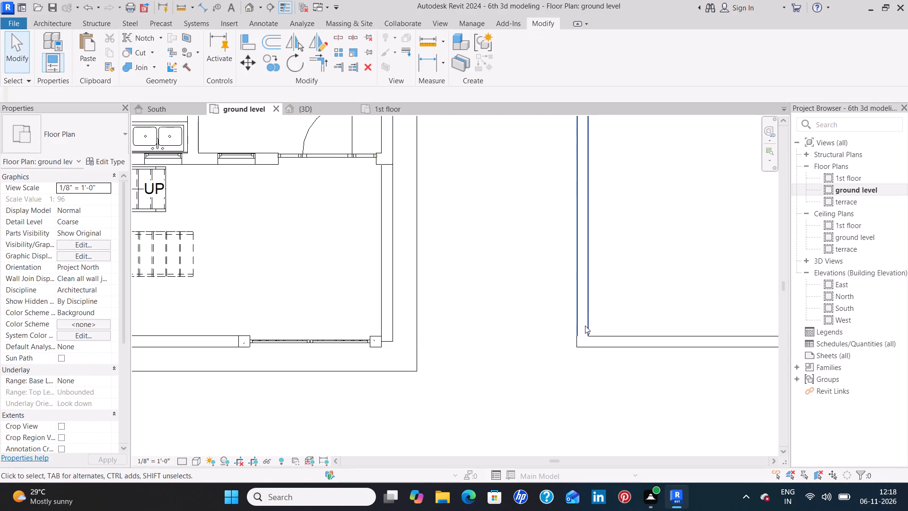
Nudge the west end of the outline's south wall east until it sits flush with the west wall's outer face.
scroll(578, 334, up, 9)
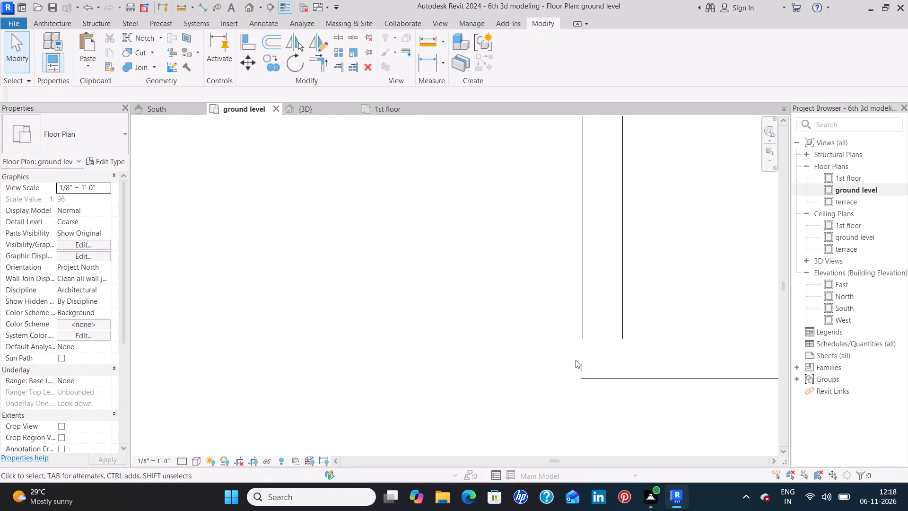
click(579, 360)
scroll(583, 332, up, 8)
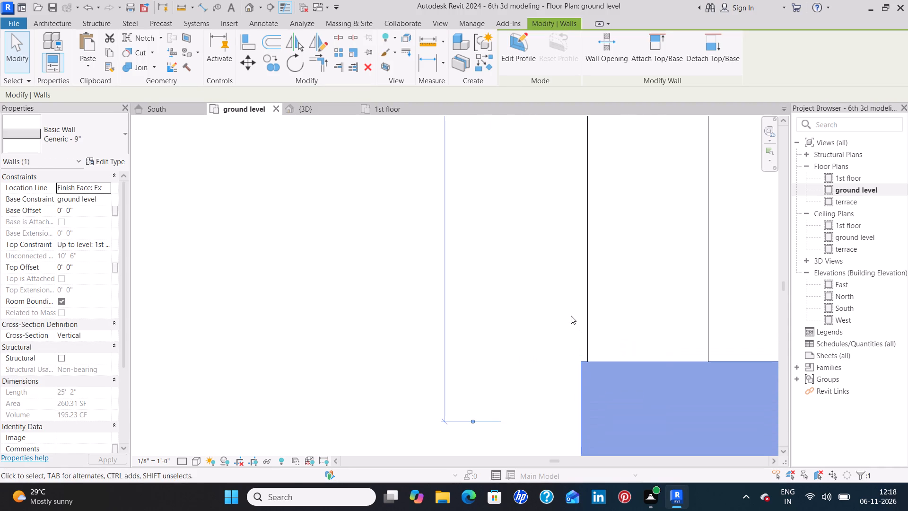
middle_drag(571, 316, 552, 254)
scroll(553, 256, up, 1)
key(Right)
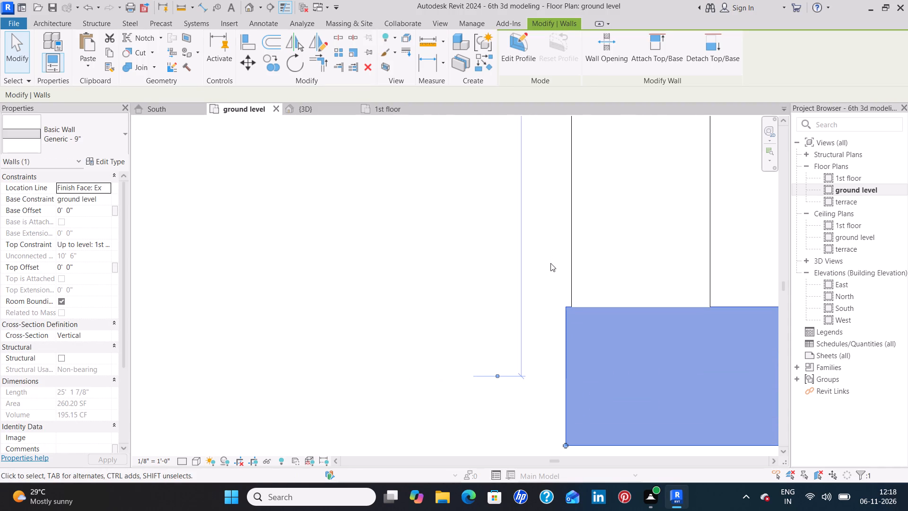
key(Right)
key(Right)
key(Right)
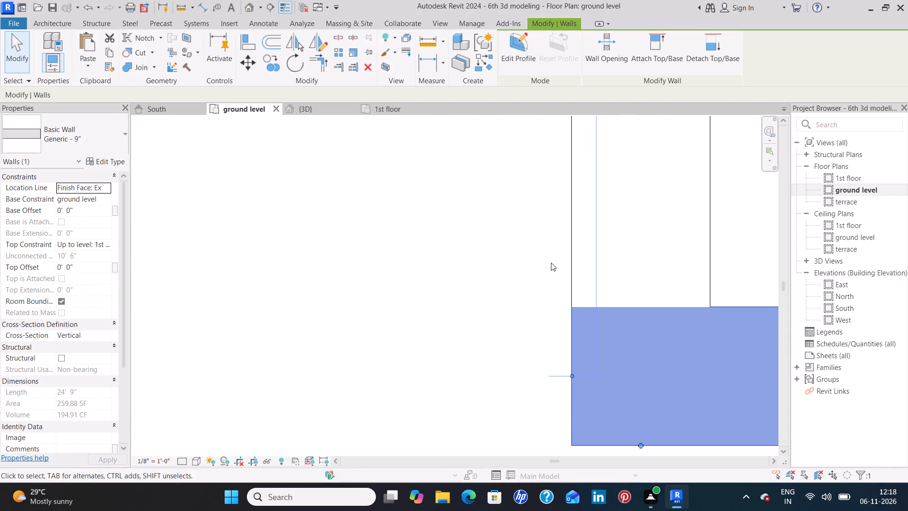
click(549, 263)
Examine the house plan's front walls and compare the house with the new outline beside it.
scroll(549, 263, down, 13)
scroll(609, 227, down, 2)
middle_drag(634, 206, 572, 281)
scroll(567, 282, down, 6)
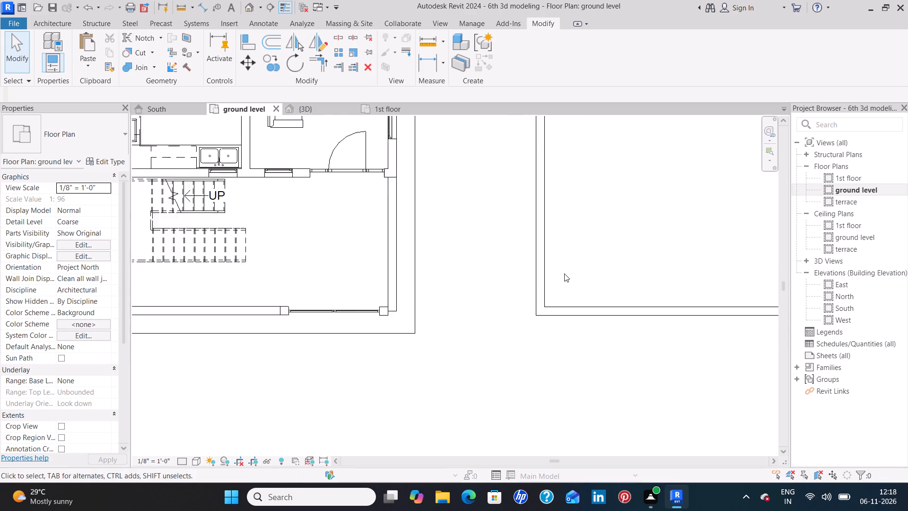
scroll(564, 273, down, 5)
middle_drag(633, 200, 610, 266)
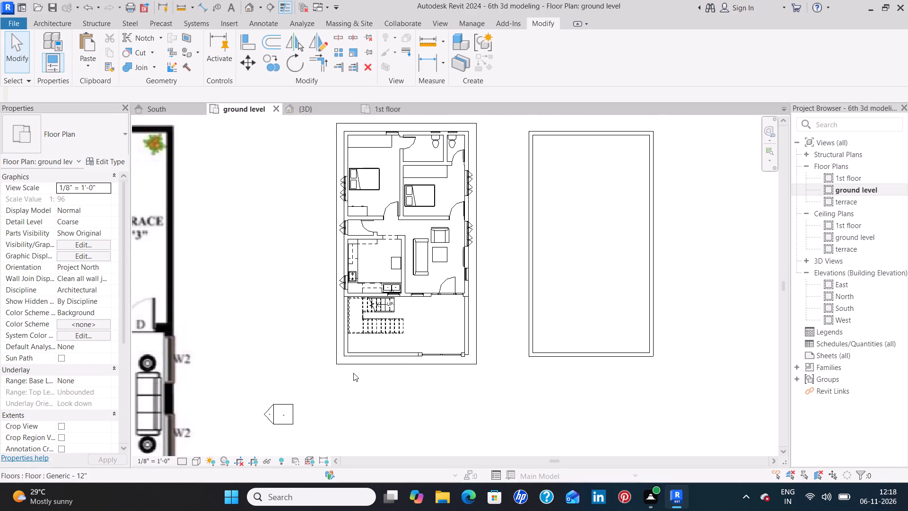
scroll(345, 360, up, 7)
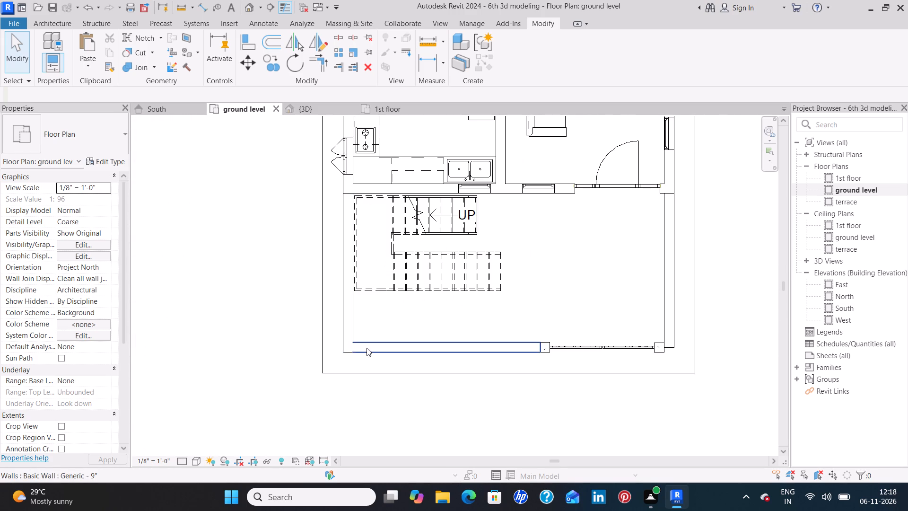
scroll(525, 301, down, 4)
middle_drag(677, 279, 677, 280)
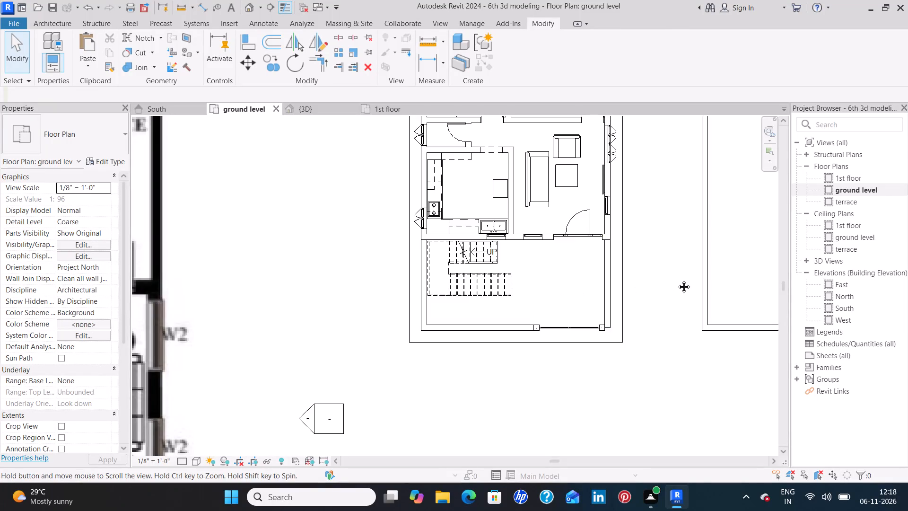
middle_drag(677, 280, 533, 355)
scroll(524, 353, down, 3)
middle_drag(617, 297, 607, 312)
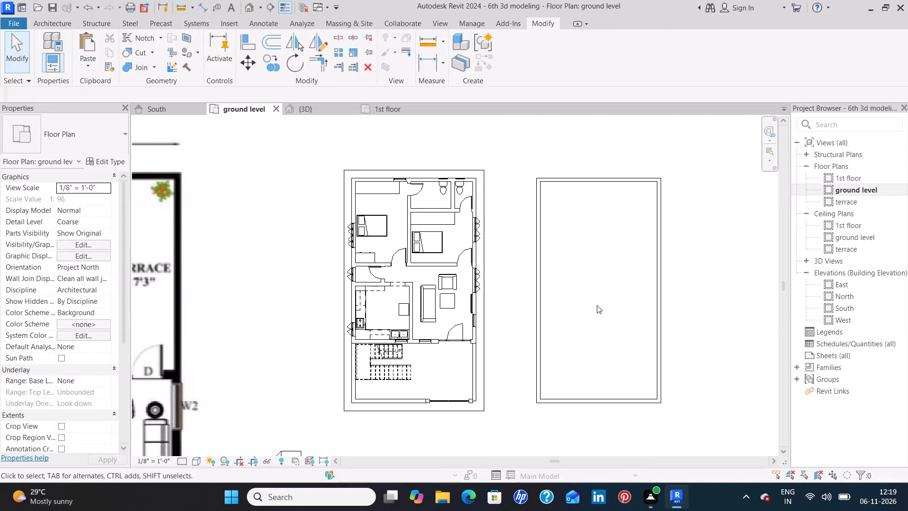
middle_drag(594, 242, 594, 265)
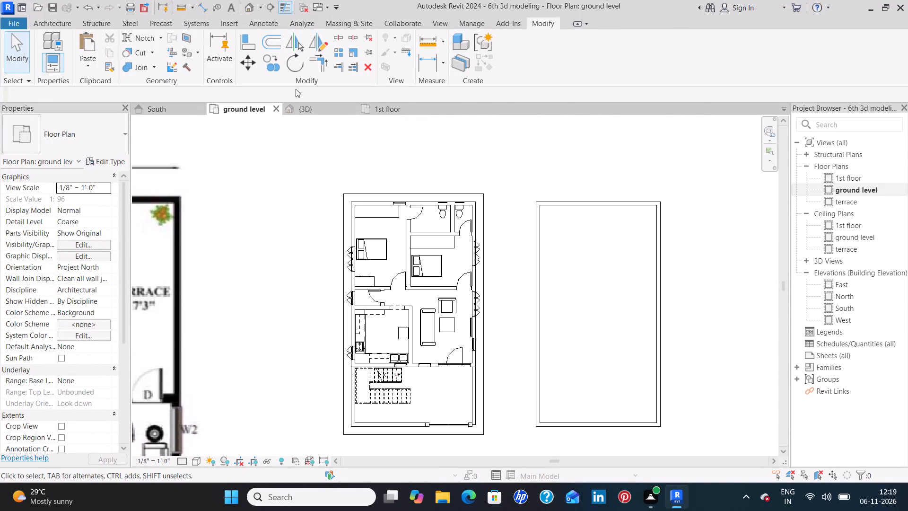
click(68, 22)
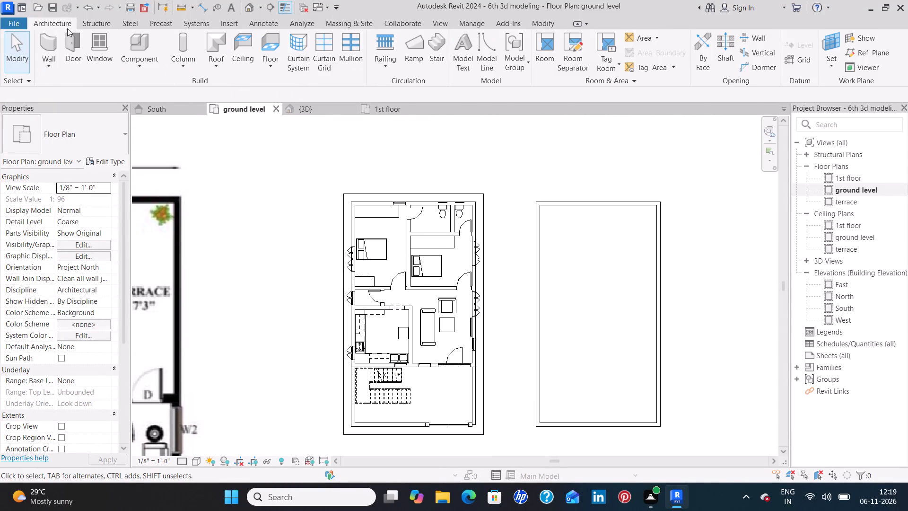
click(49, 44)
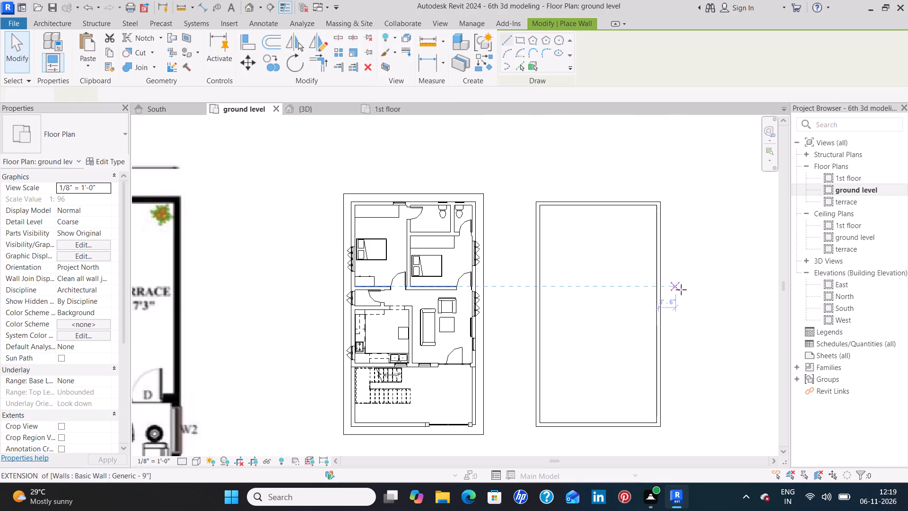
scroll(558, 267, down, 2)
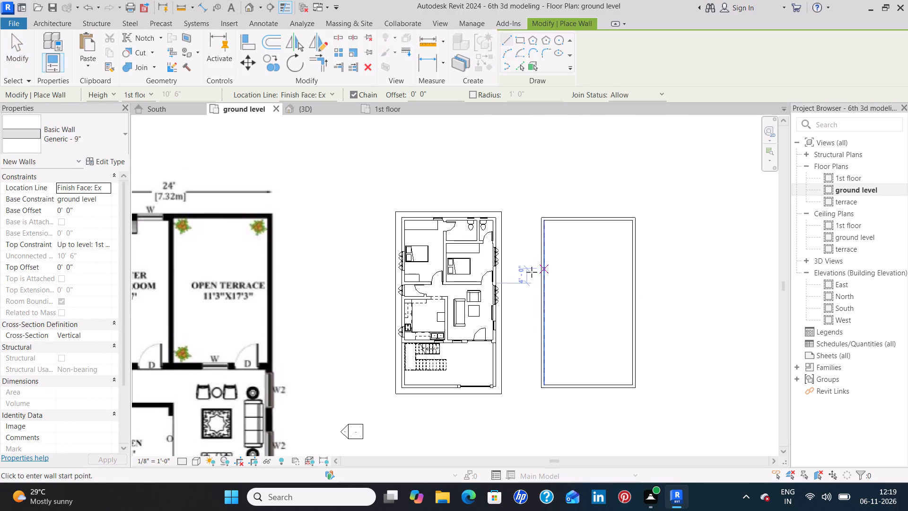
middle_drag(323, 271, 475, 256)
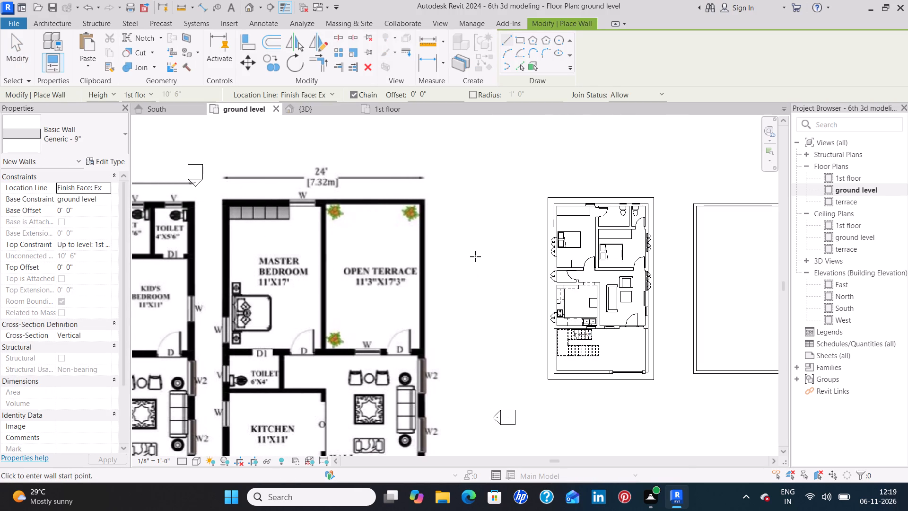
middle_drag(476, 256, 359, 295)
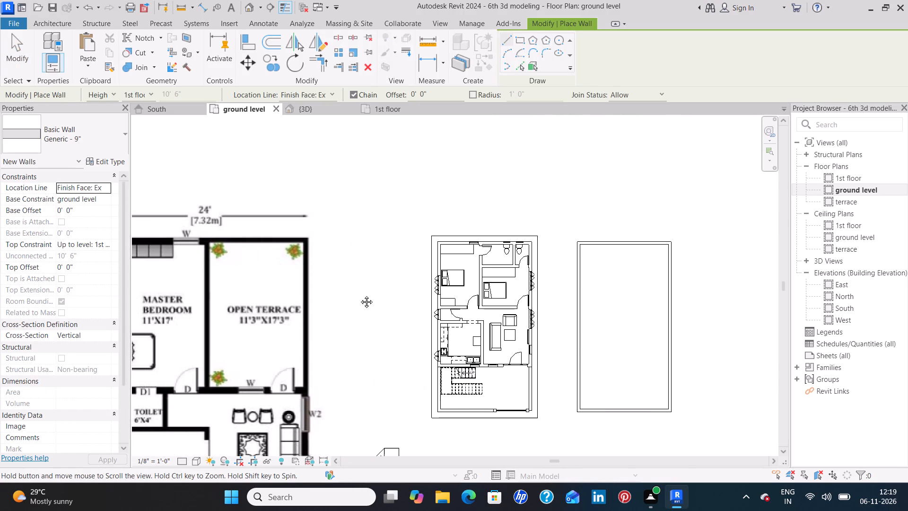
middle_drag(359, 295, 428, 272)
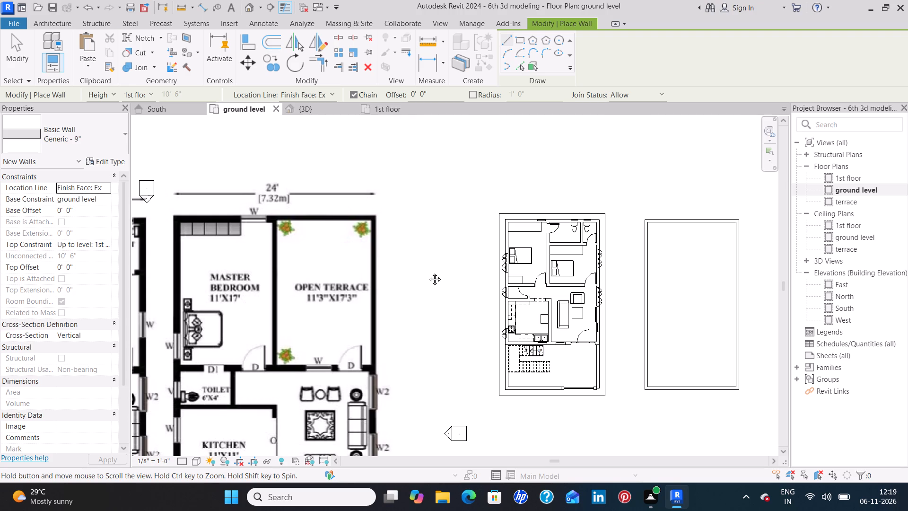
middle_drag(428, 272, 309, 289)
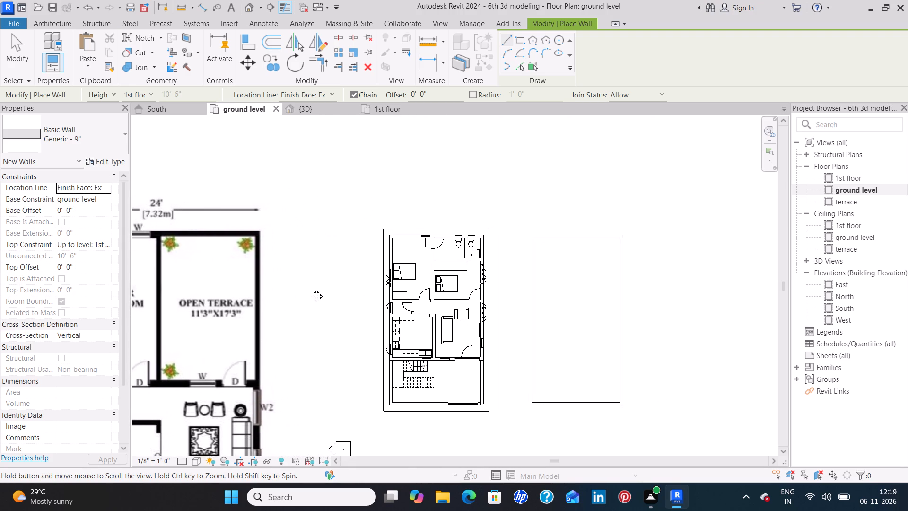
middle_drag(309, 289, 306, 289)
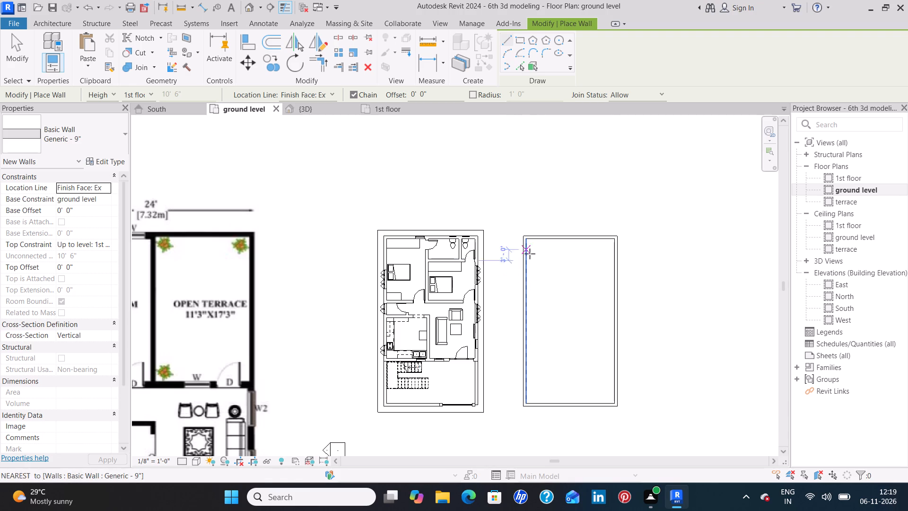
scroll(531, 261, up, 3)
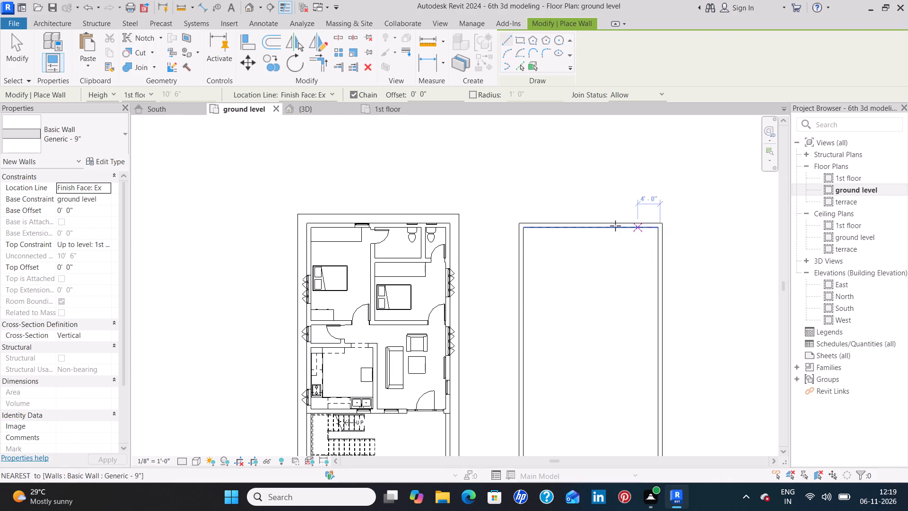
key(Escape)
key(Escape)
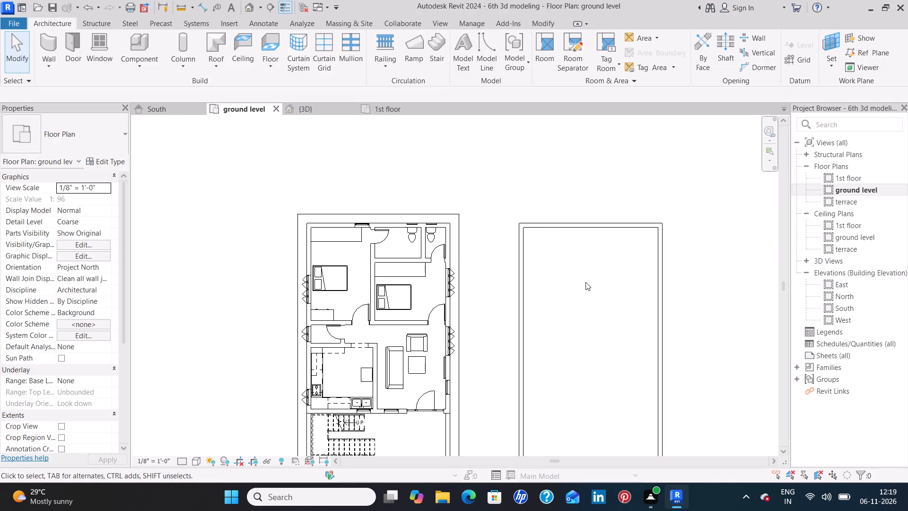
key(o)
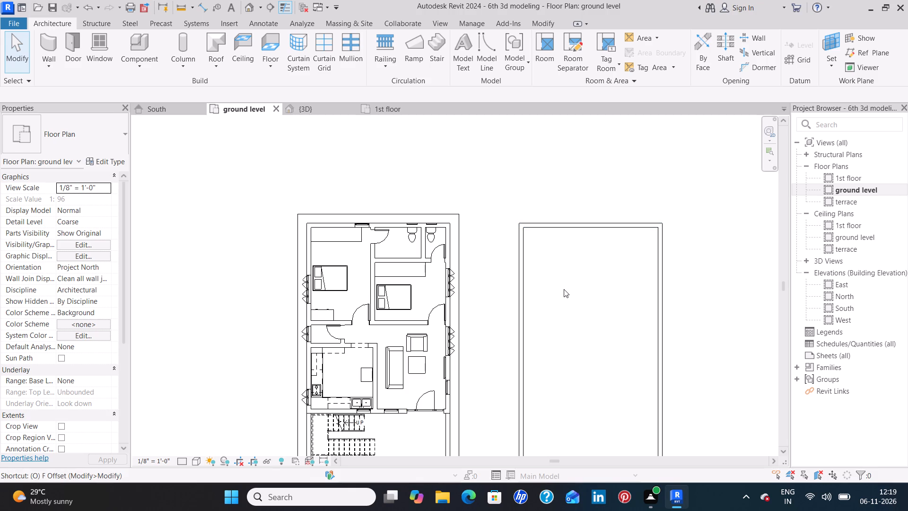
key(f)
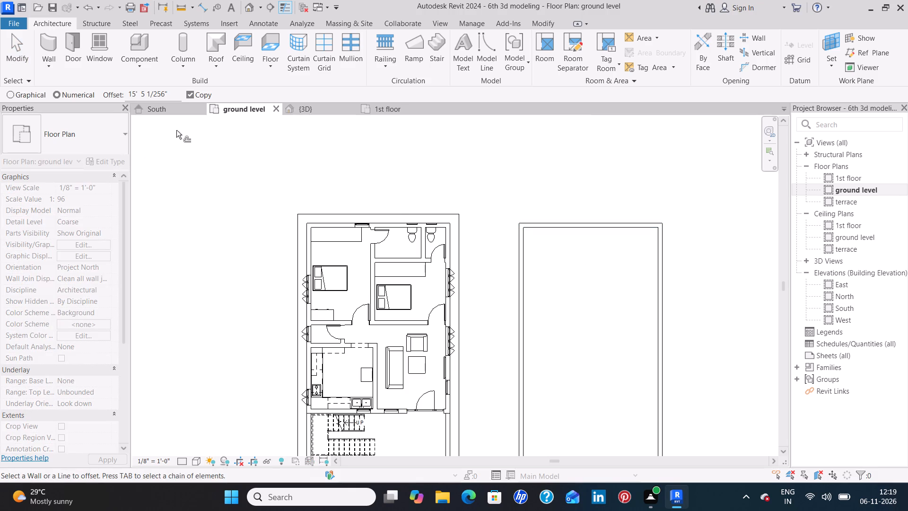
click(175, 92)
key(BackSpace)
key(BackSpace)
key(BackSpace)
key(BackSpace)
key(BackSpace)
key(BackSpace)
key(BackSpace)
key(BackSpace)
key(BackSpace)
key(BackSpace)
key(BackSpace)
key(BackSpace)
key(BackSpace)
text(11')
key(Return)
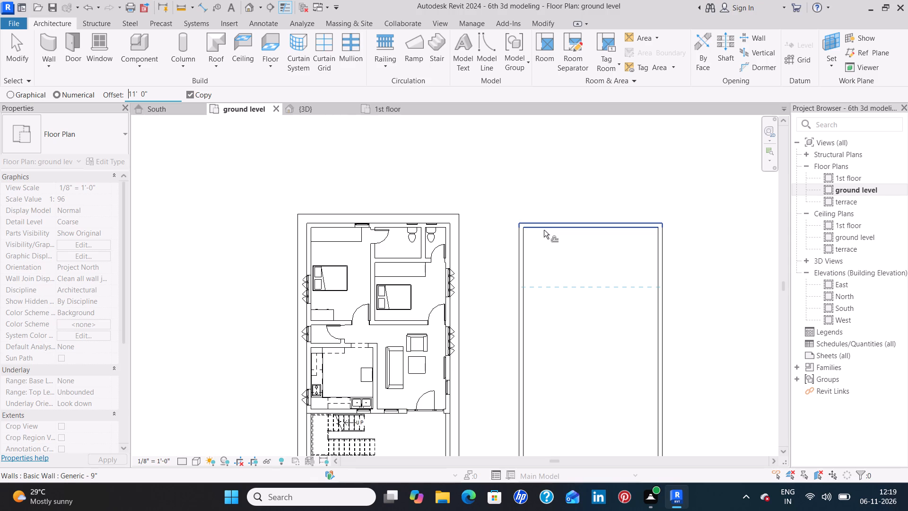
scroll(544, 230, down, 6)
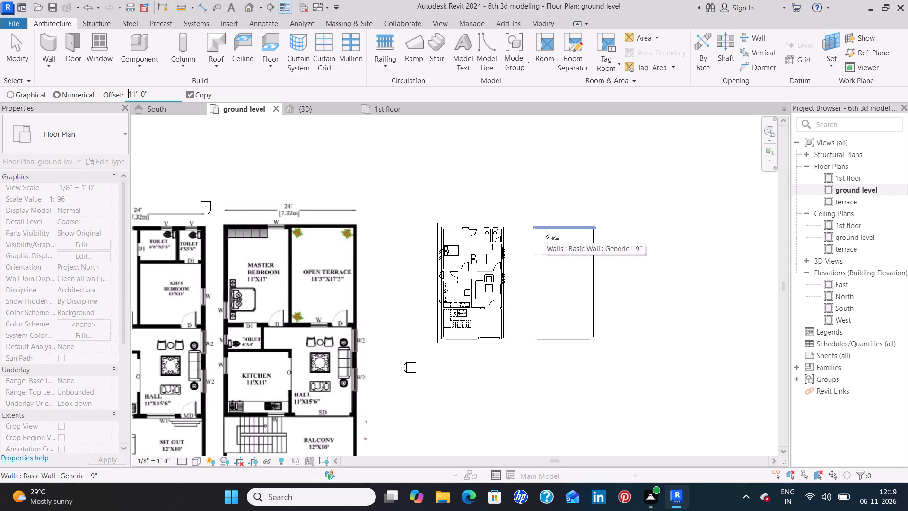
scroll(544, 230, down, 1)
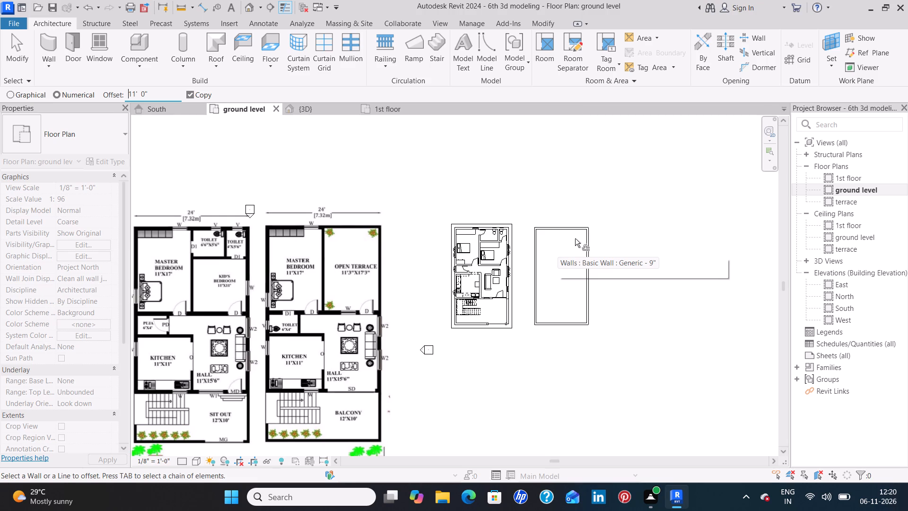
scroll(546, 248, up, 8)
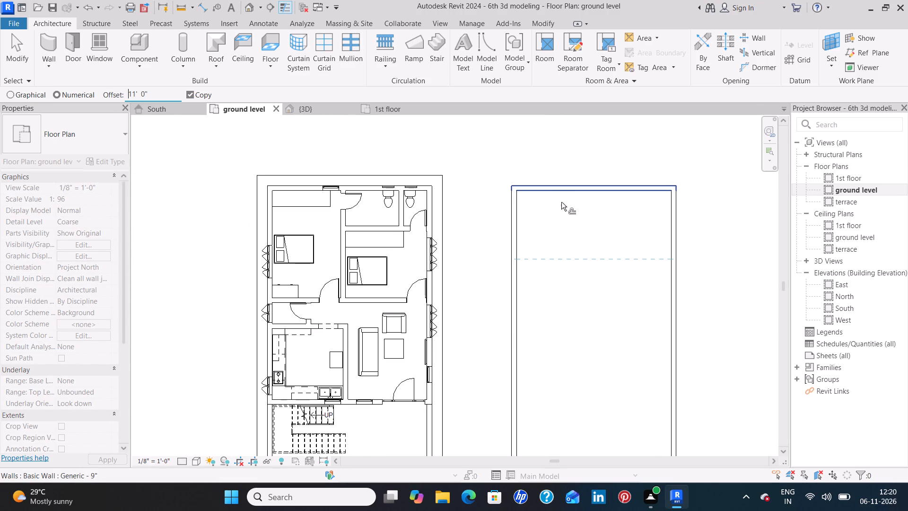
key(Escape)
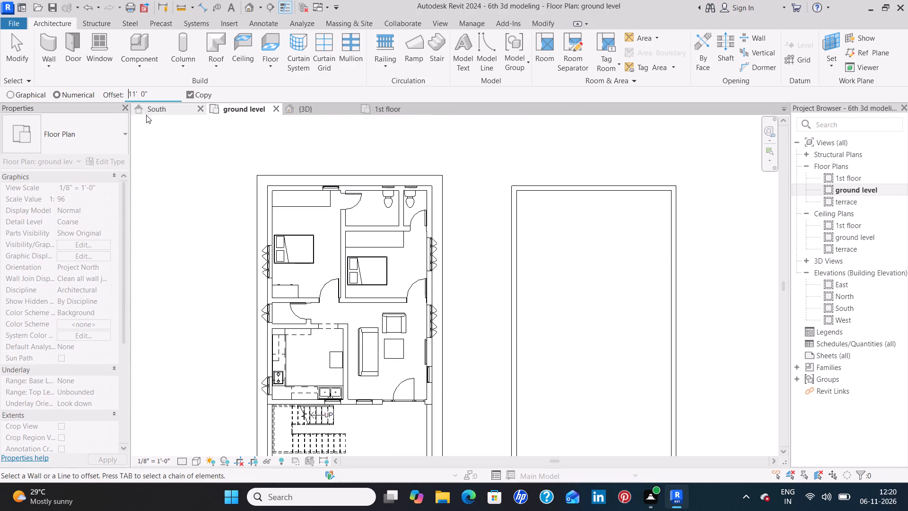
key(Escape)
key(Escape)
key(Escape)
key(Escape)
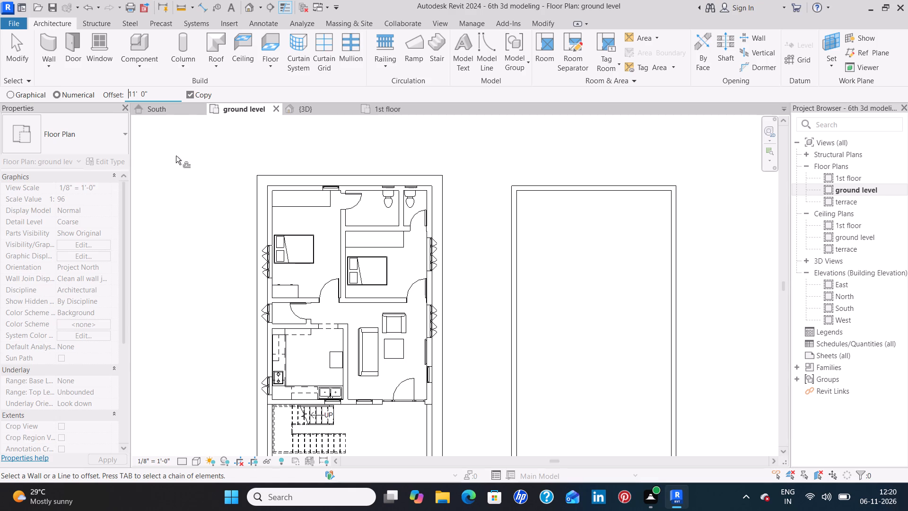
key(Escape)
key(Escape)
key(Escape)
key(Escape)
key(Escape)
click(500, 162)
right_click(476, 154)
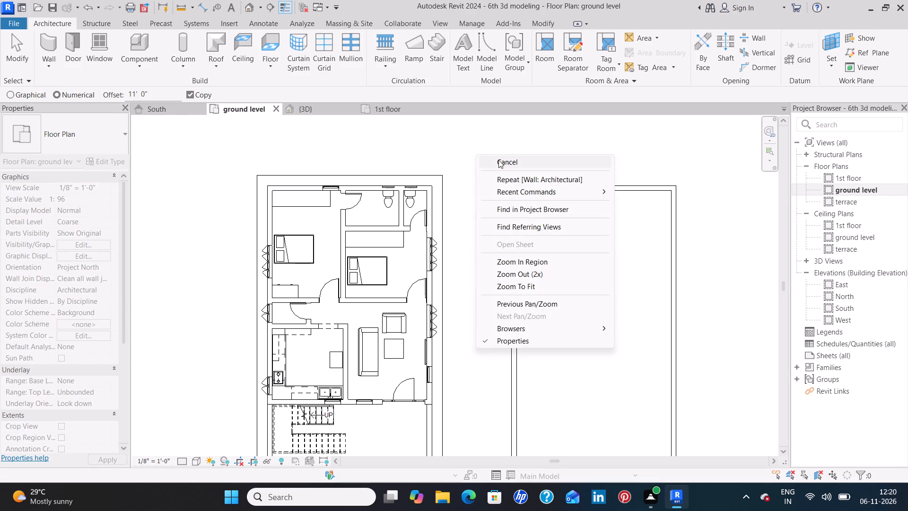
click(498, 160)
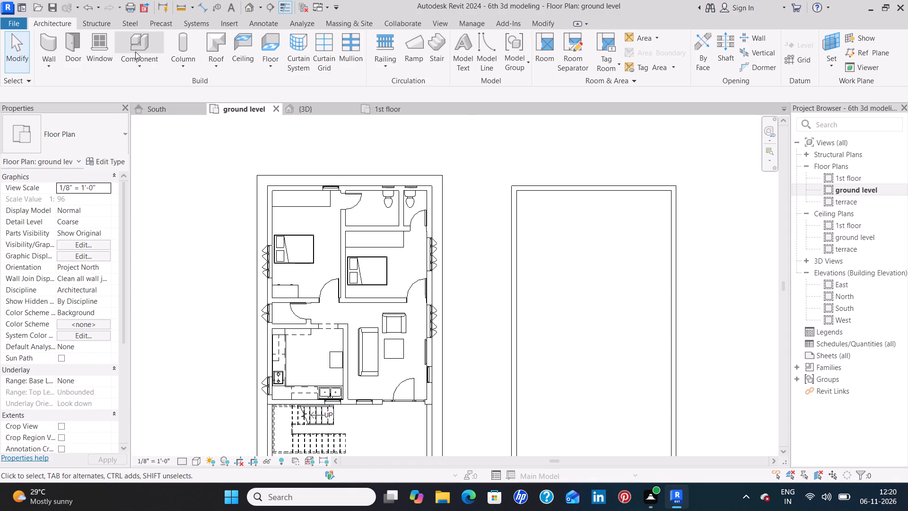
Draw a Generic - 9" wall across the new outline from west to east wall, in line with the house bedrooms' south wall.
click(53, 43)
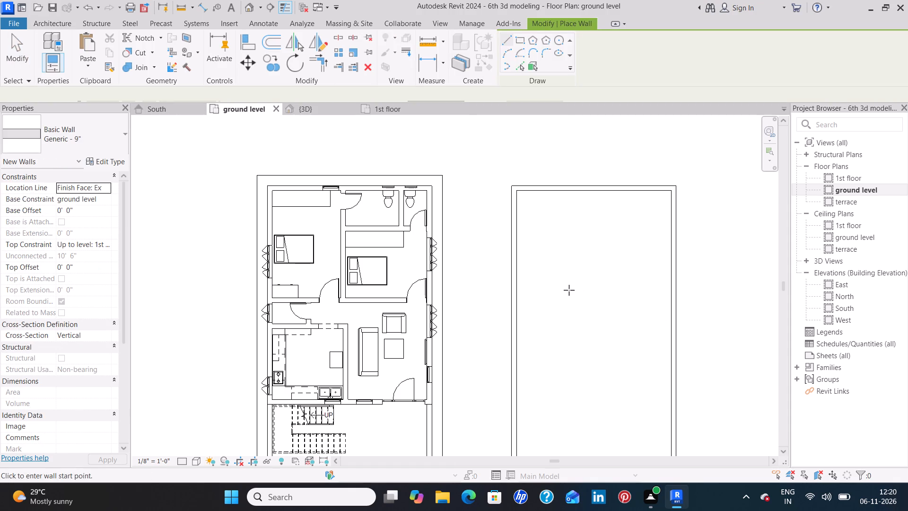
click(519, 296)
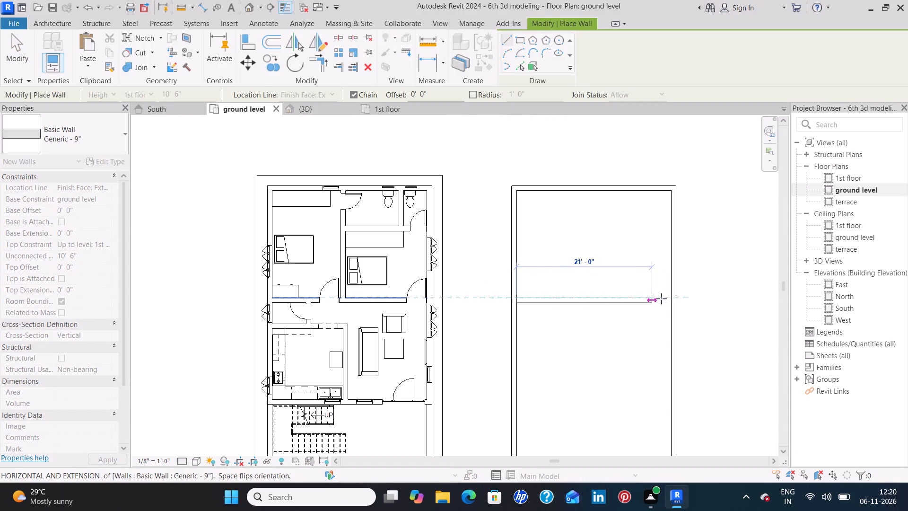
click(672, 299)
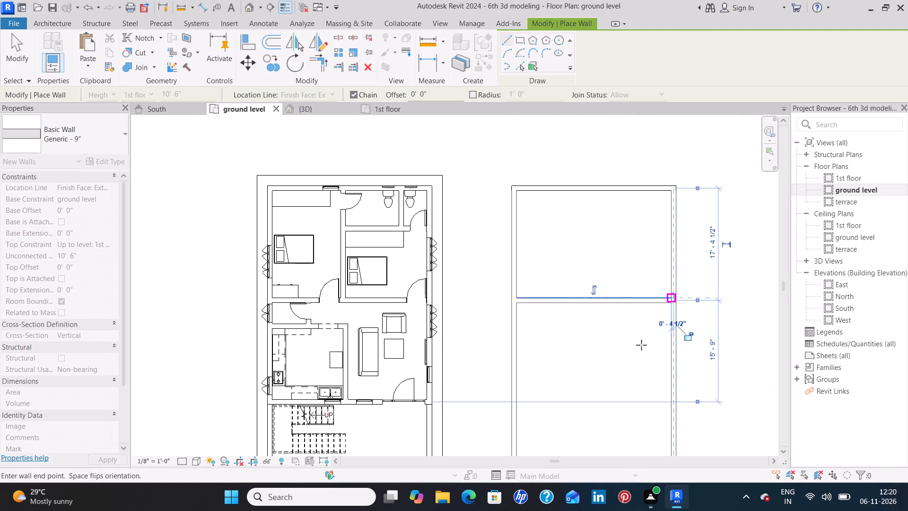
key(Escape)
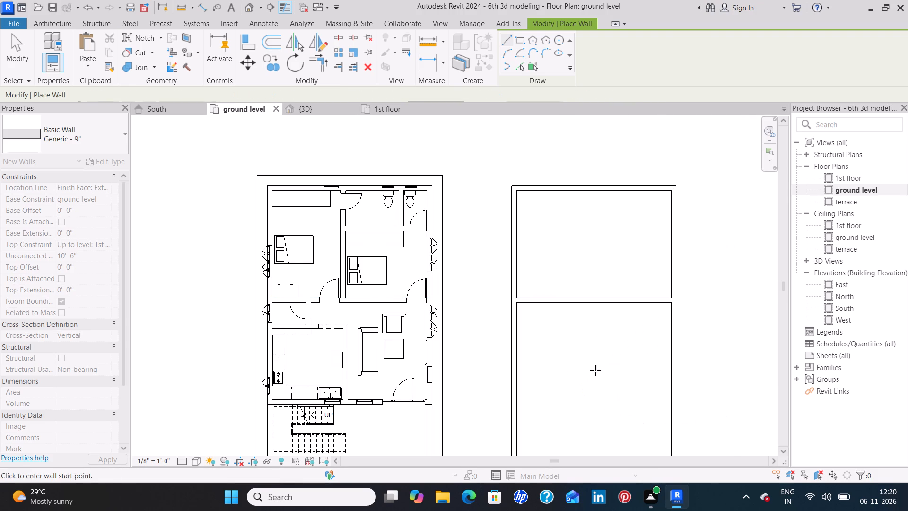
Draw a 14' Generic - 9" wall east from the new outline's west wall, in line with the house kitchen's north wall, with its thickness northward.
scroll(595, 370, down, 1)
middle_drag(589, 372, 598, 334)
scroll(599, 331, down, 4)
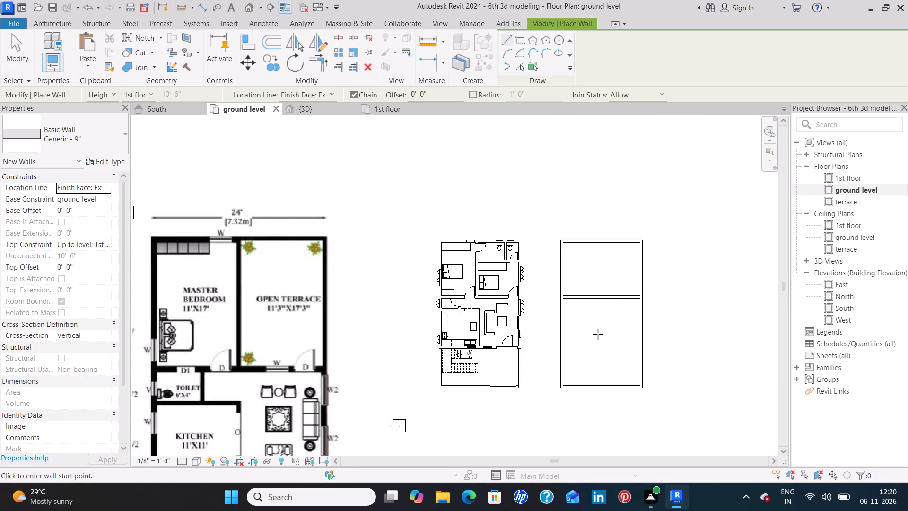
scroll(598, 334, down, 1)
middle_drag(596, 338, 600, 283)
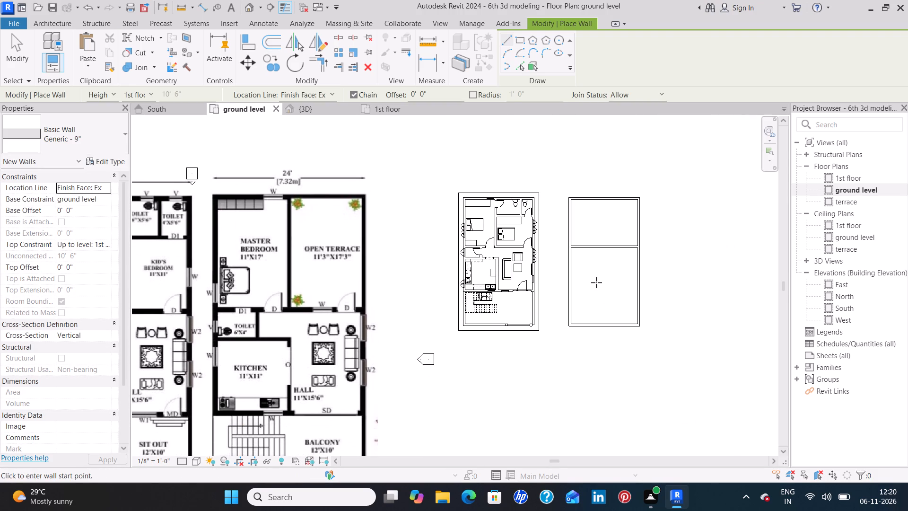
middle_drag(596, 282, 714, 281)
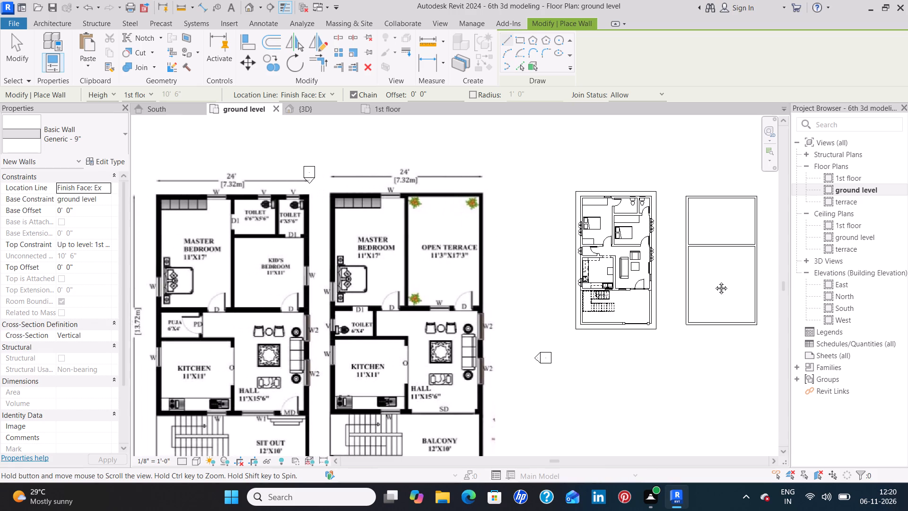
middle_drag(714, 281, 588, 321)
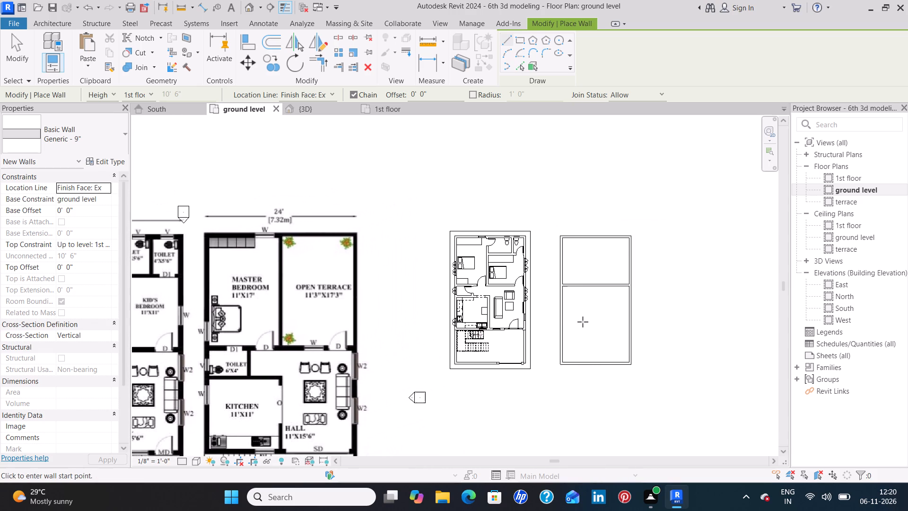
scroll(565, 304, up, 7)
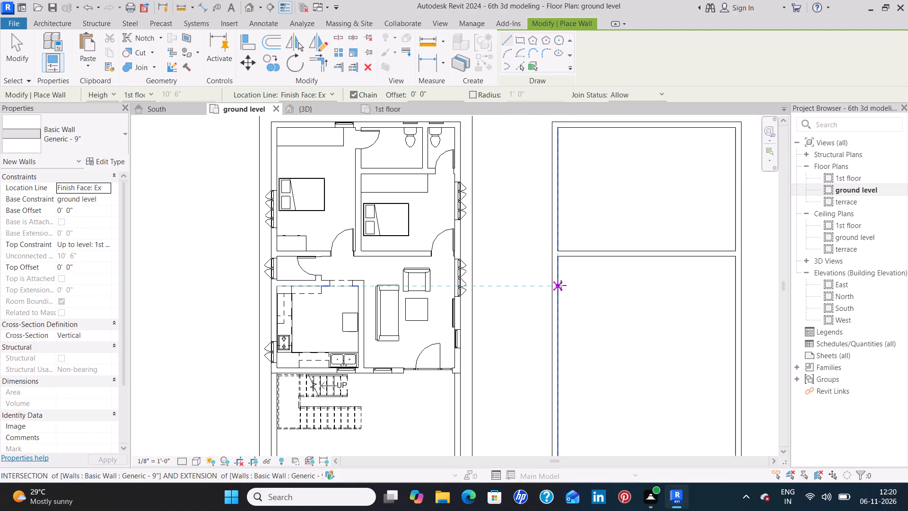
click(557, 285)
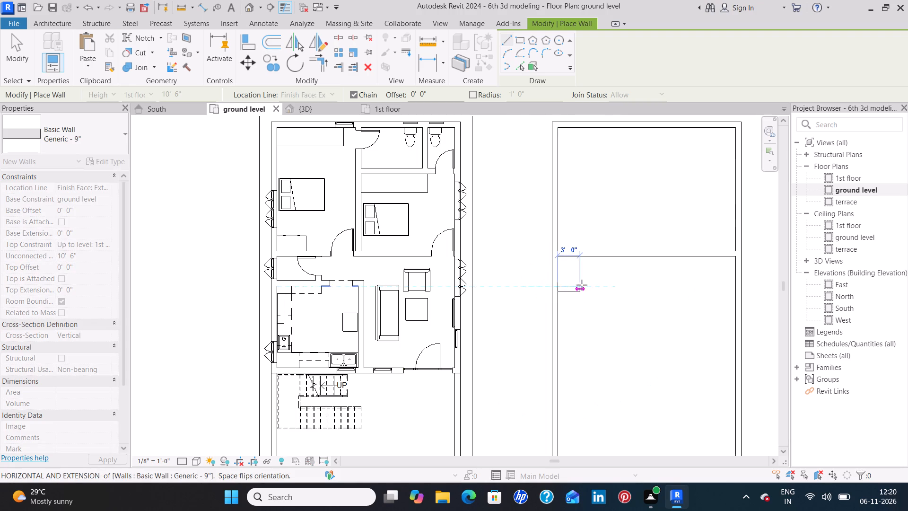
key(space)
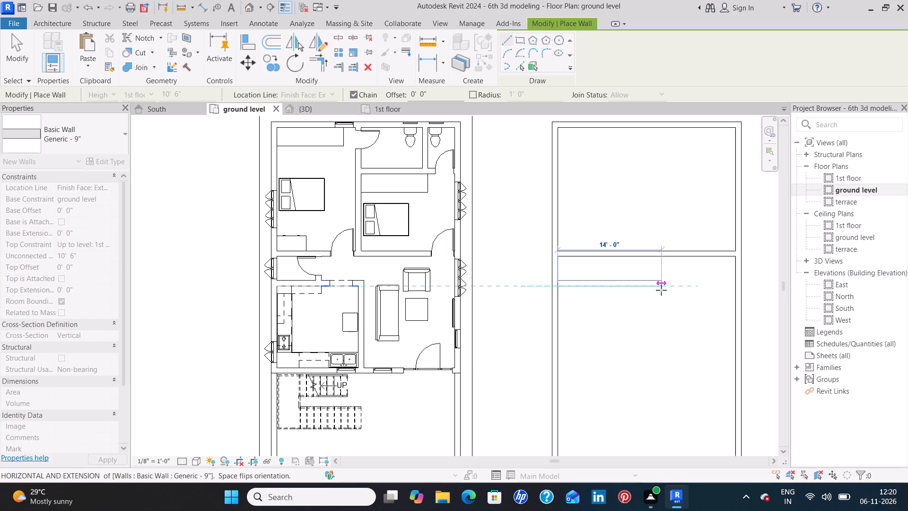
click(661, 290)
key(Escape)
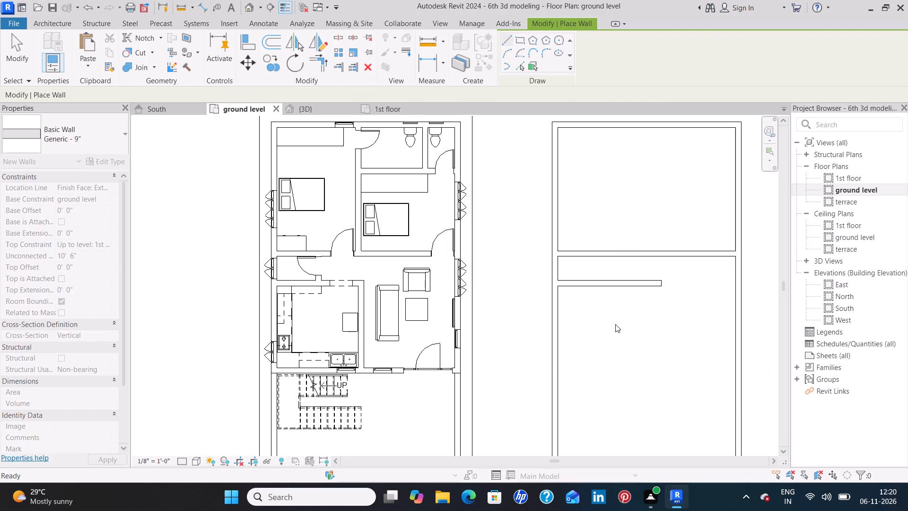
Enclose the new kitchen with an 11' south wall in line with the house kitchen's south wall and an 11' east wall up to its north wall.
click(559, 365)
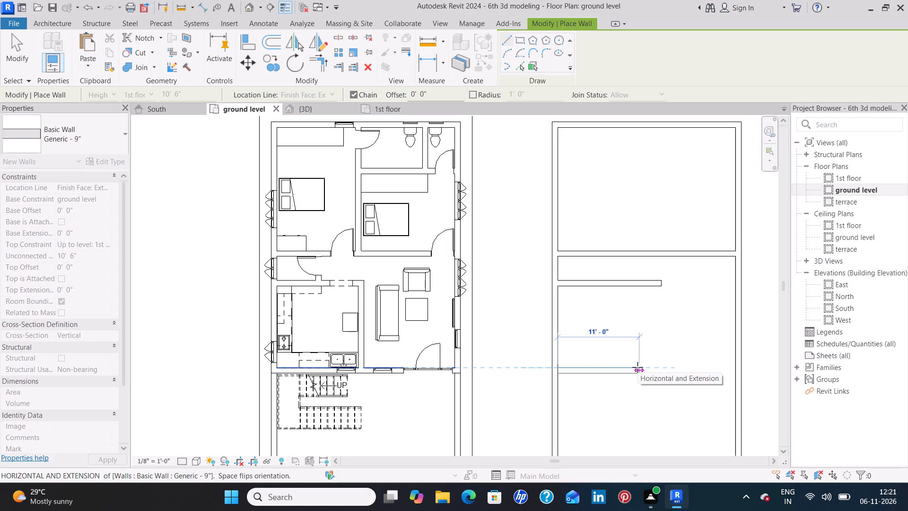
click(637, 367)
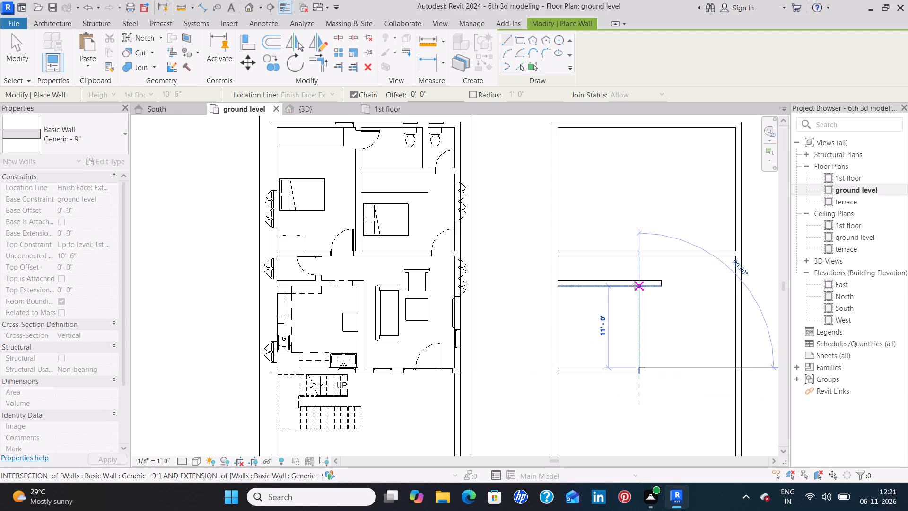
click(635, 286)
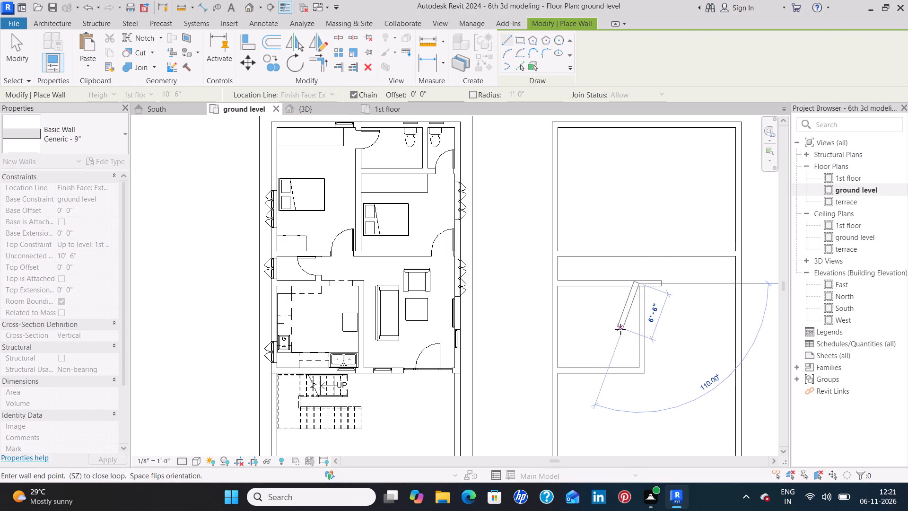
key(Escape)
key(Escape)
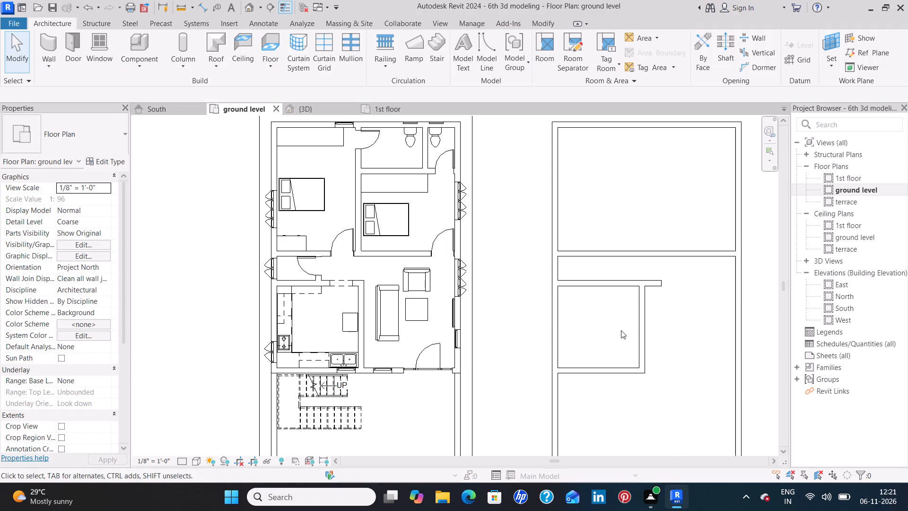
Shorten the new kitchen's north wall and nudge its east end flush with the outer face of the kitchen's east wall.
scroll(658, 287, up, 2)
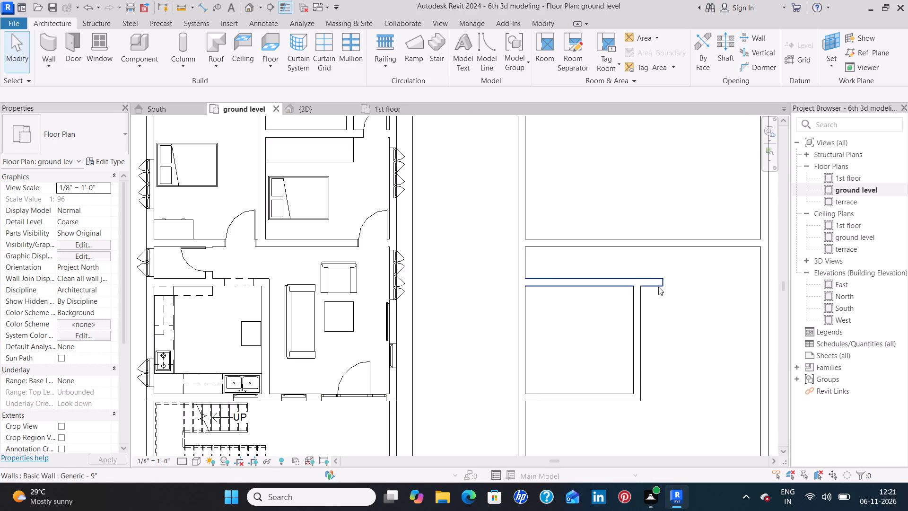
click(664, 284)
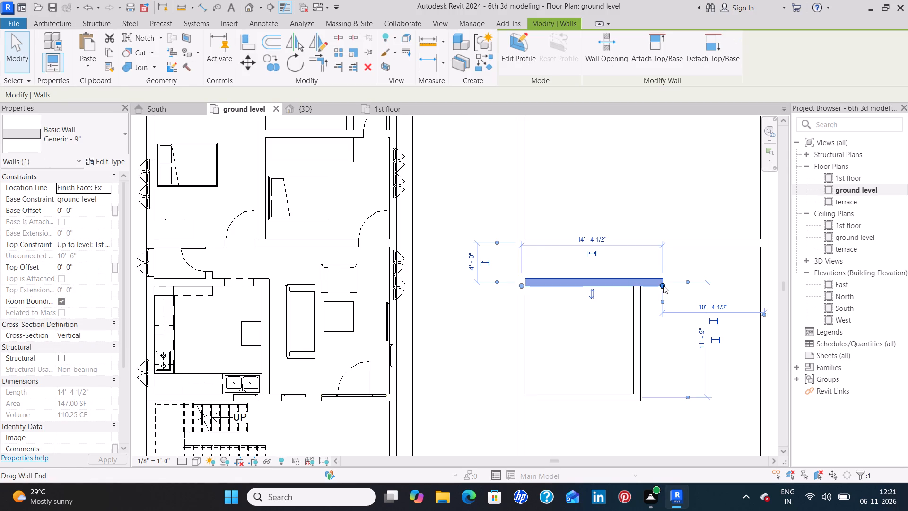
drag(663, 285, 640, 282)
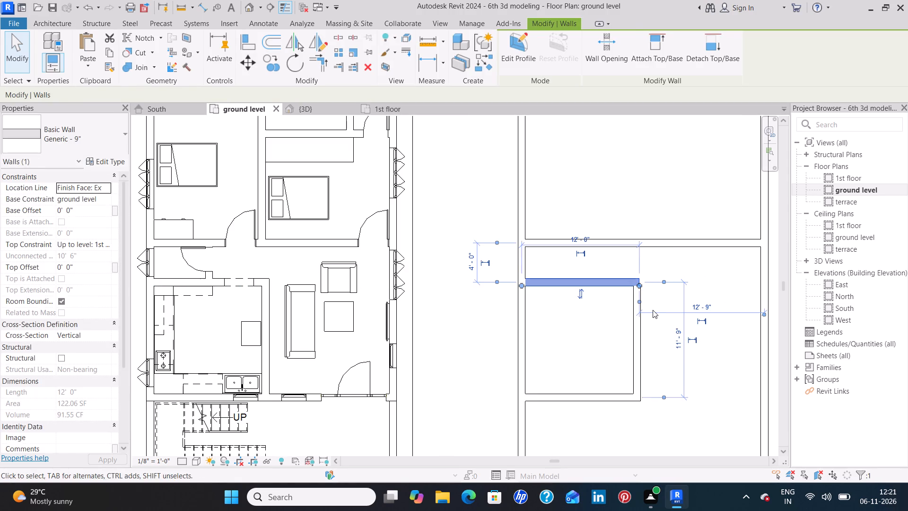
key(Escape)
scroll(638, 282, up, 10)
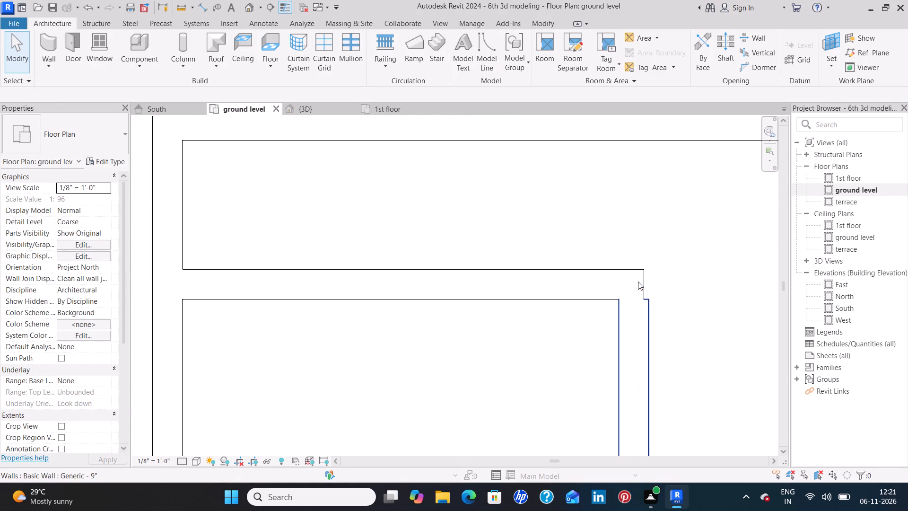
click(641, 282)
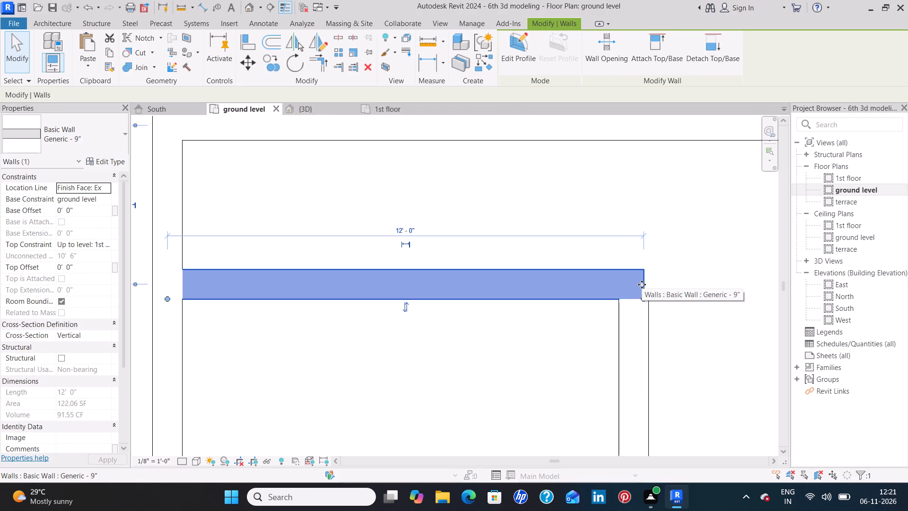
key(Right)
click(636, 258)
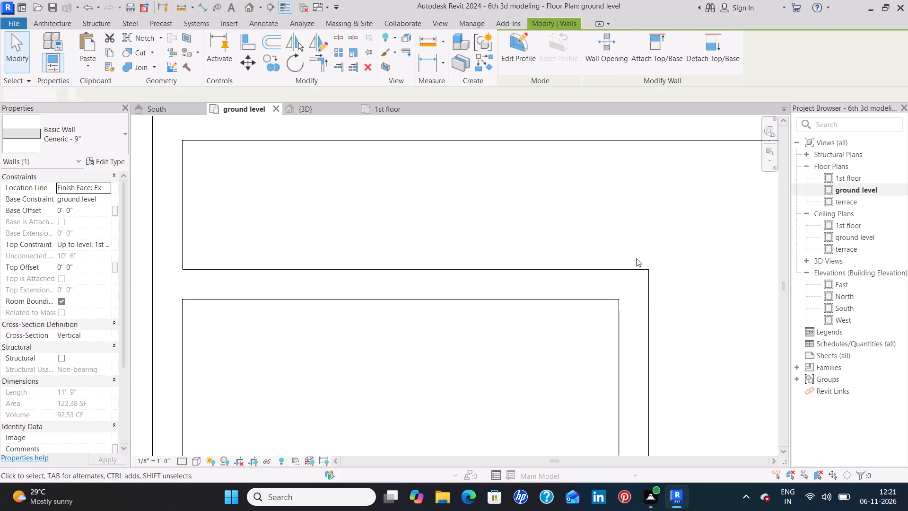
Draw the toilet's east wall 6' from the west wall, running from the bedroom cross wall down to the kitchen's north wall.
scroll(636, 257, down, 5)
scroll(561, 204, down, 3)
middle_drag(545, 204, 637, 257)
scroll(637, 257, down, 2)
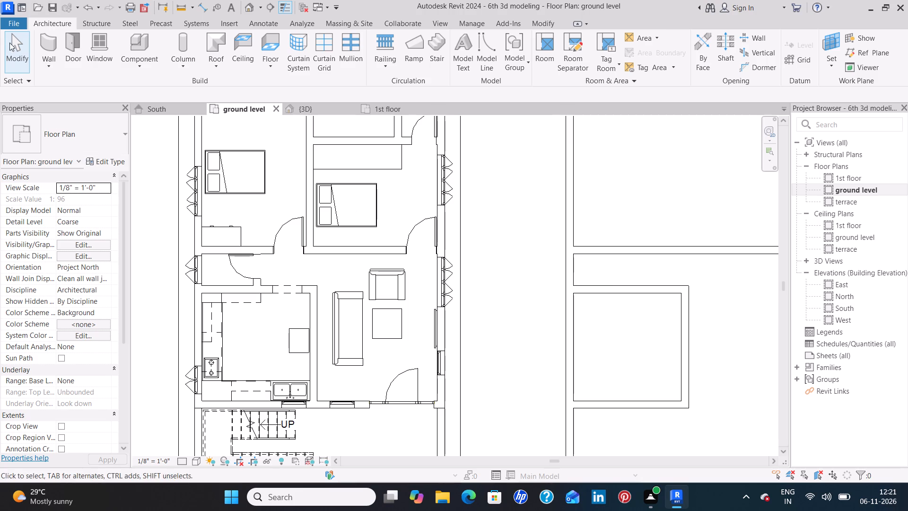
click(52, 39)
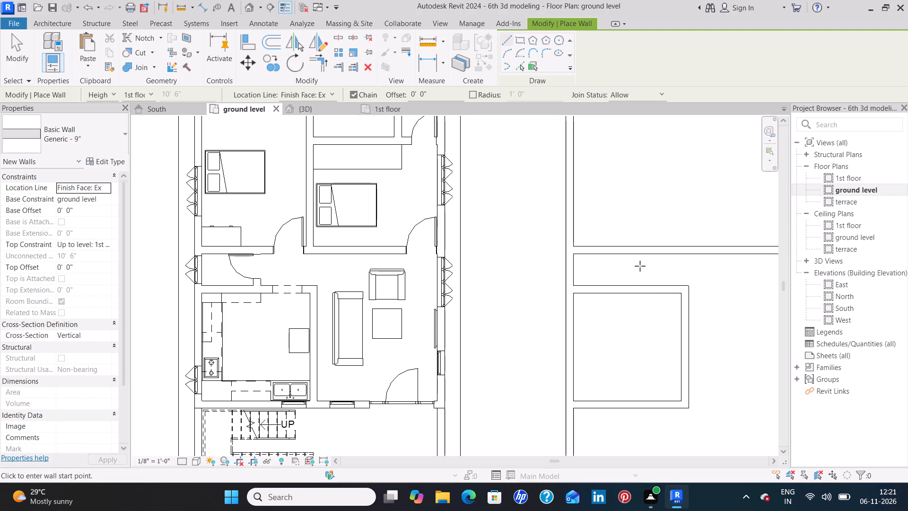
key(Escape)
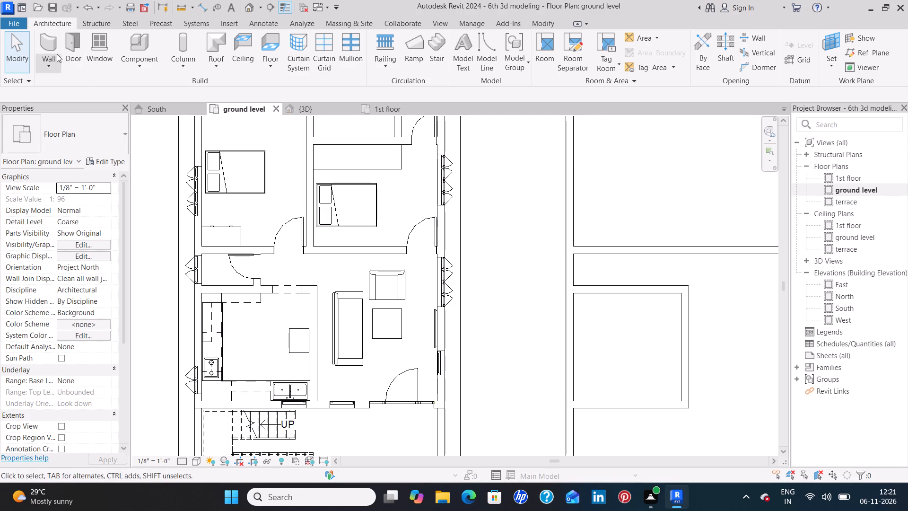
click(44, 44)
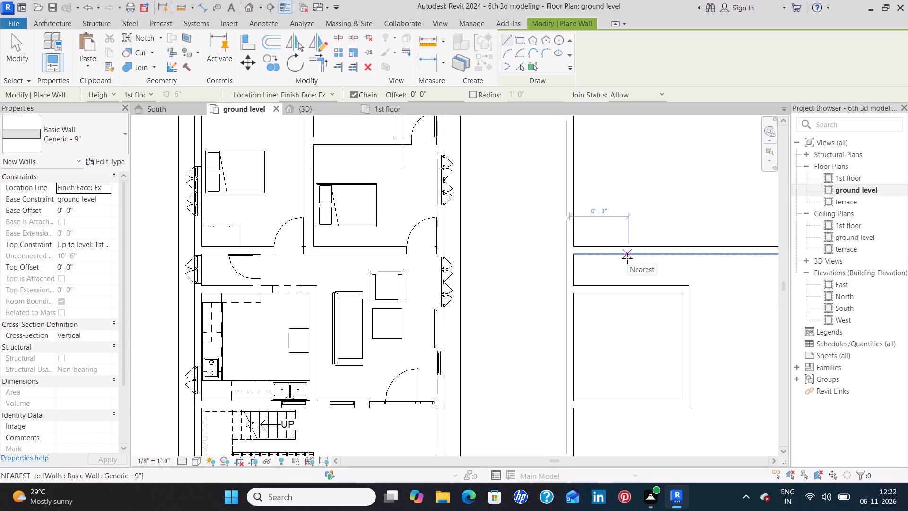
click(627, 258)
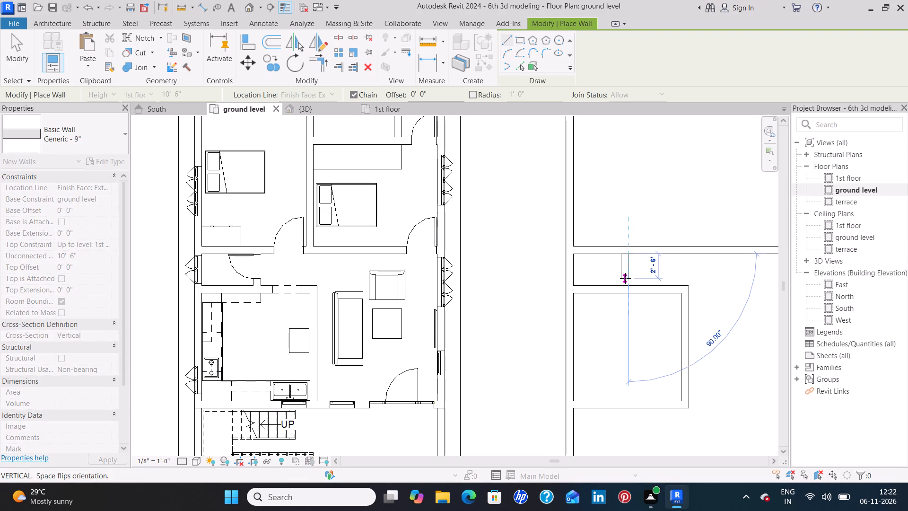
key(space)
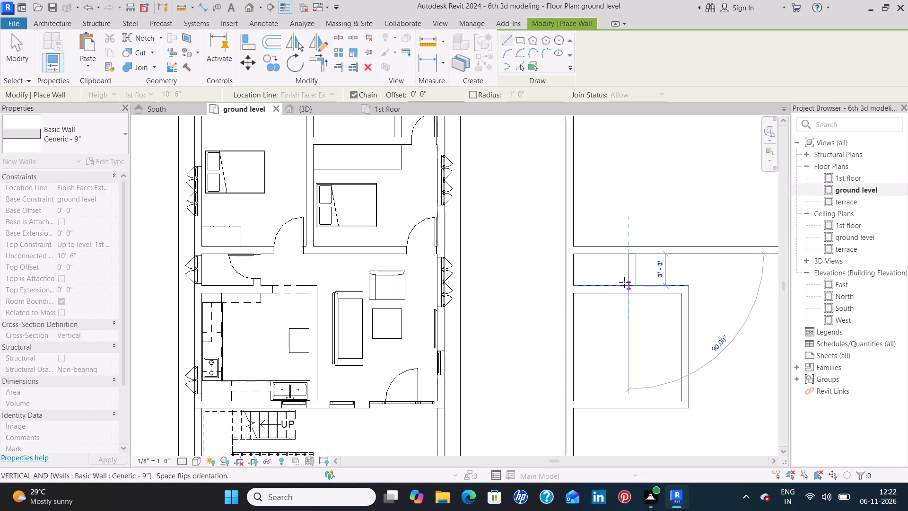
click(624, 282)
key(Escape)
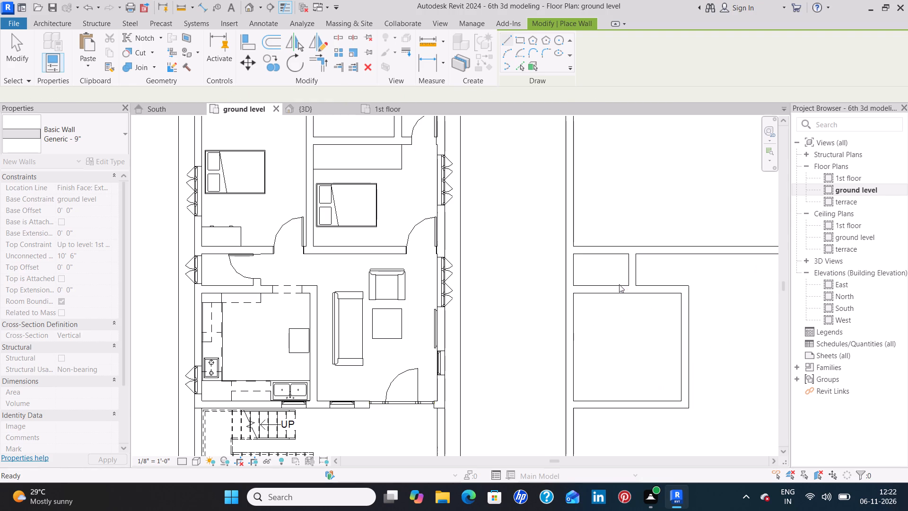
Continue the kitchen's south wall line with a Generic - 9" wall from the kitchen's southeast corner to the outline's east wall.
scroll(596, 318, down, 3)
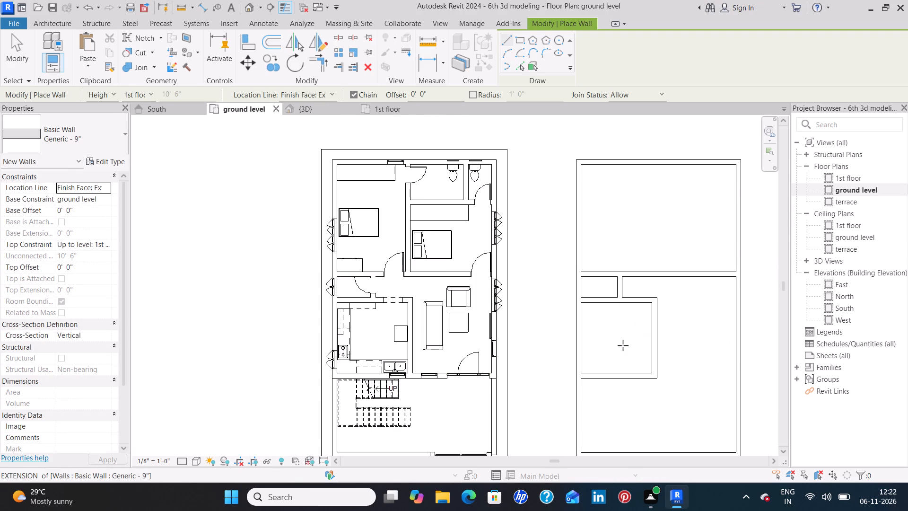
middle_drag(623, 339, 621, 293)
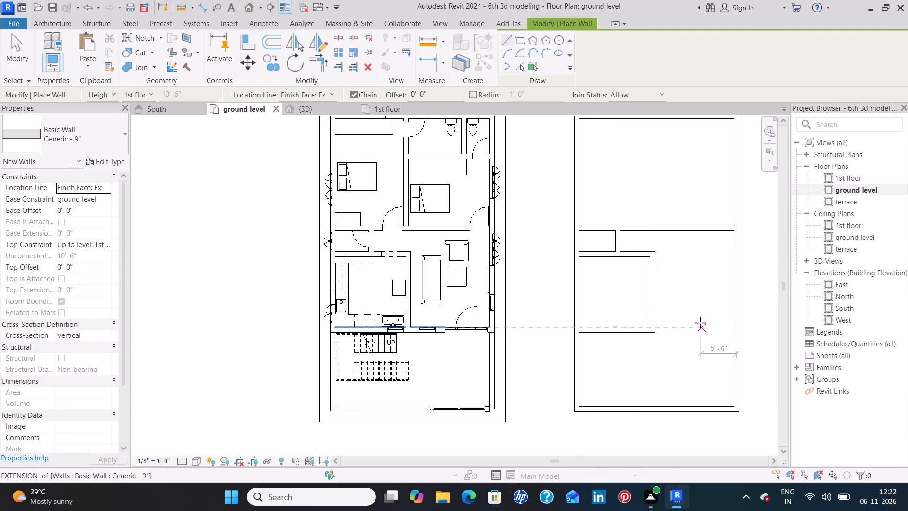
key(Escape)
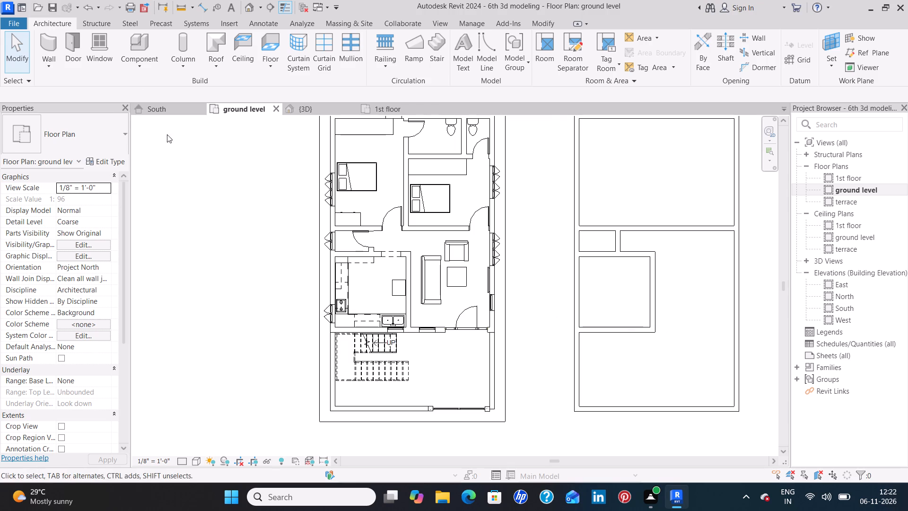
click(52, 43)
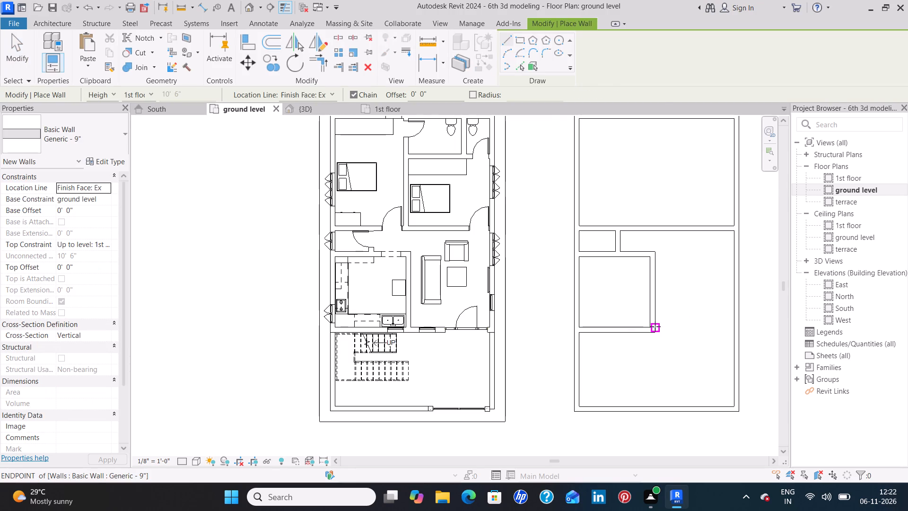
click(655, 332)
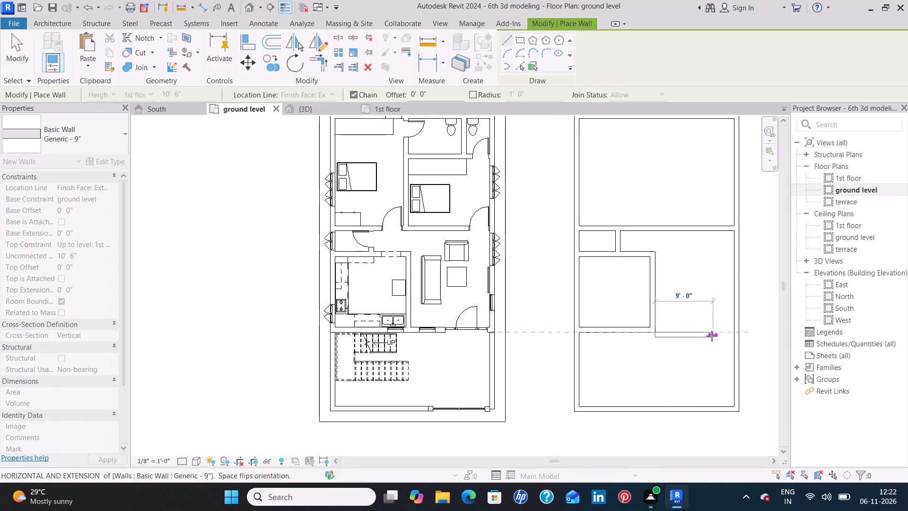
key(space)
click(736, 335)
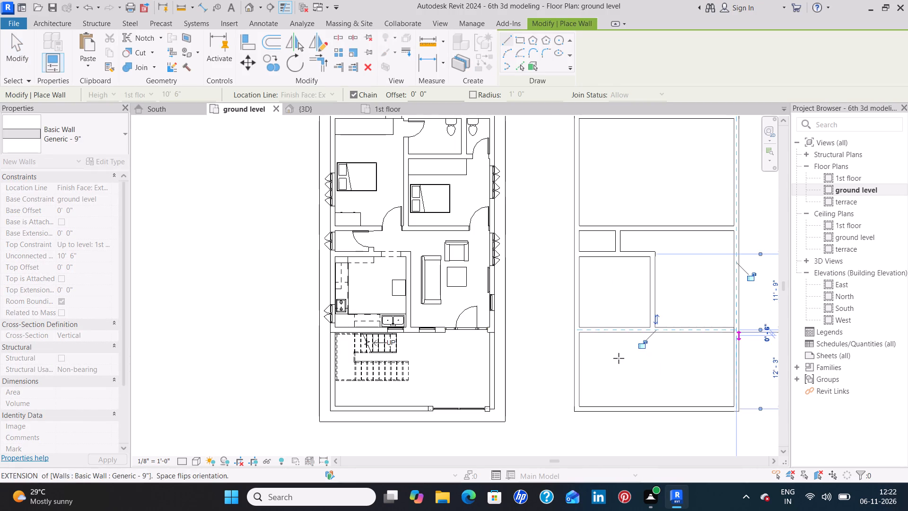
key(Escape)
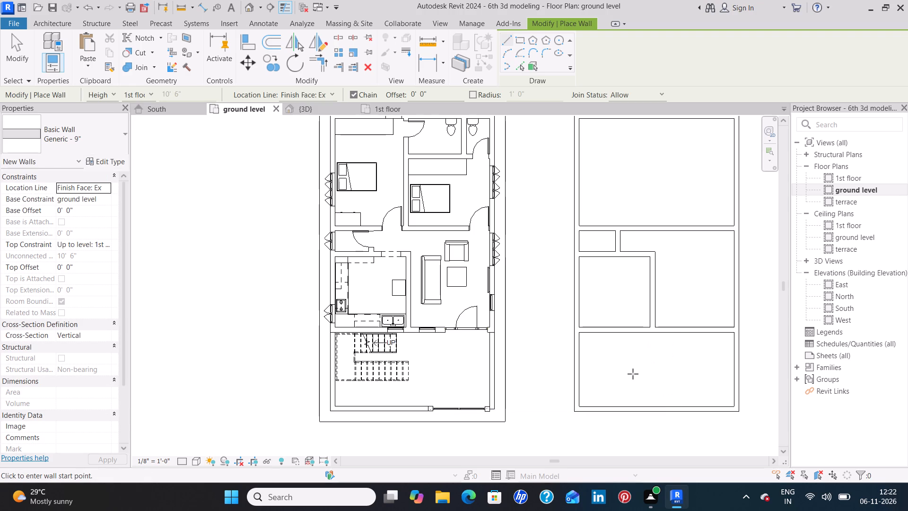
key(Escape)
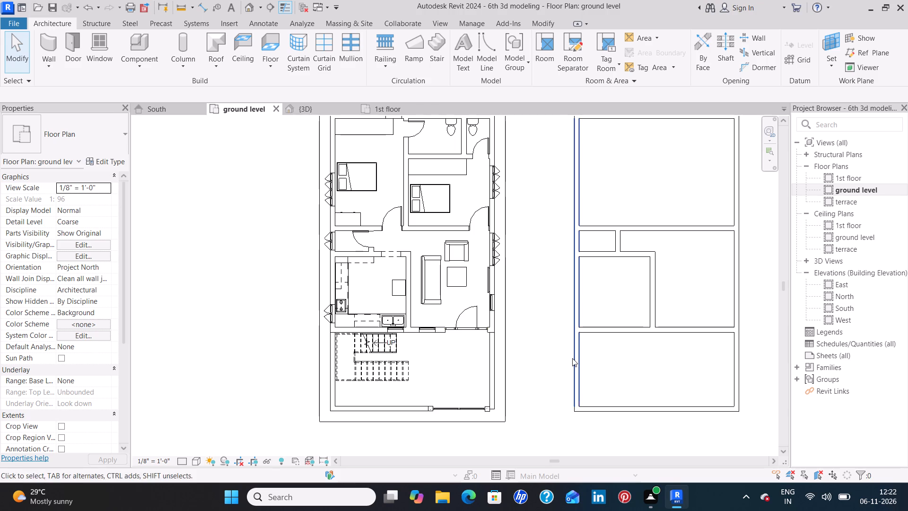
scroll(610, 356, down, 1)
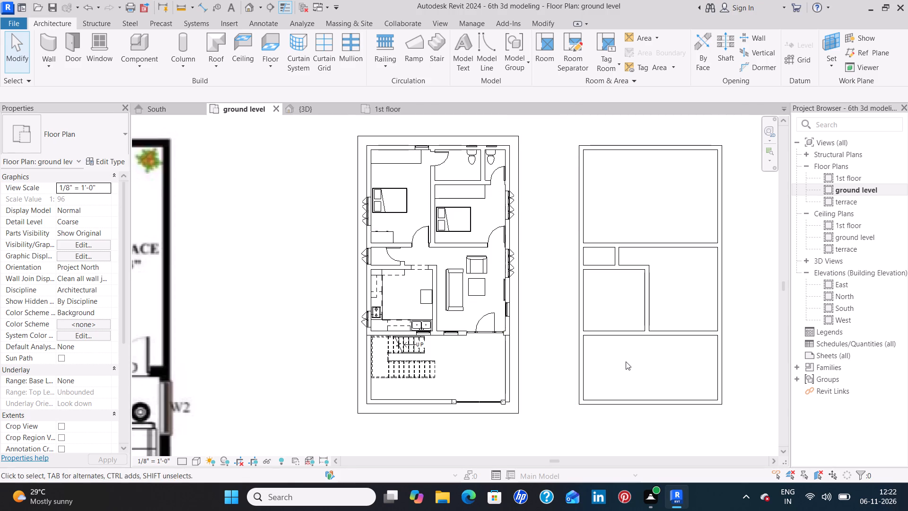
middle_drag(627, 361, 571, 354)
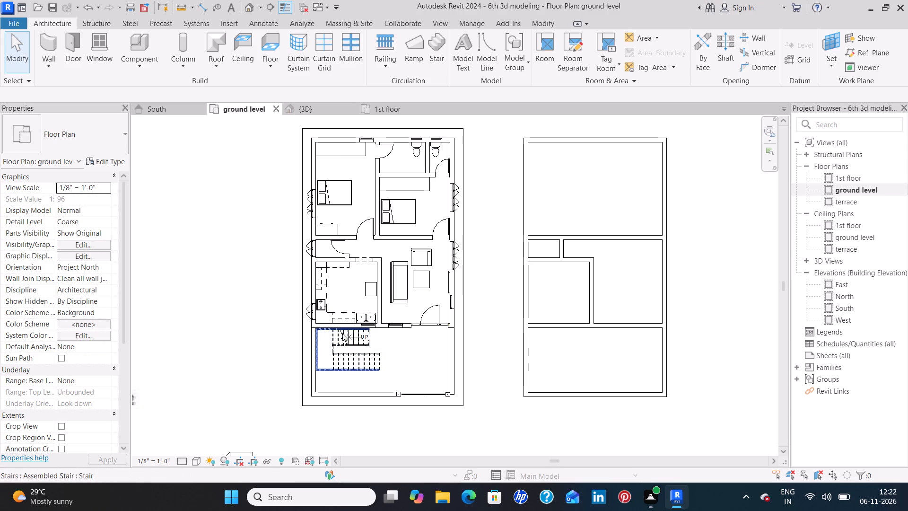
Copy the house's assembled stair with both its railings about 37' 10 1/2" horizontally east, against the new outline's west wall below the kitchen.
scroll(336, 338, up, 7)
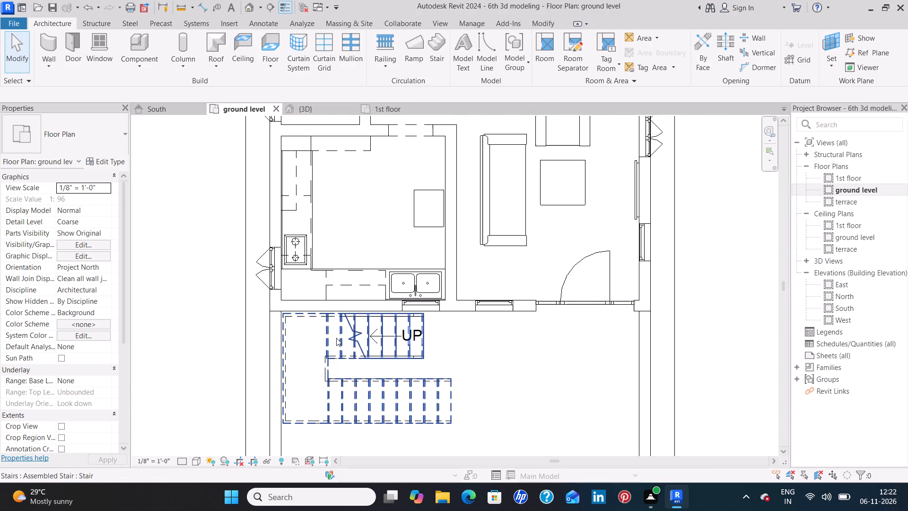
click(339, 334)
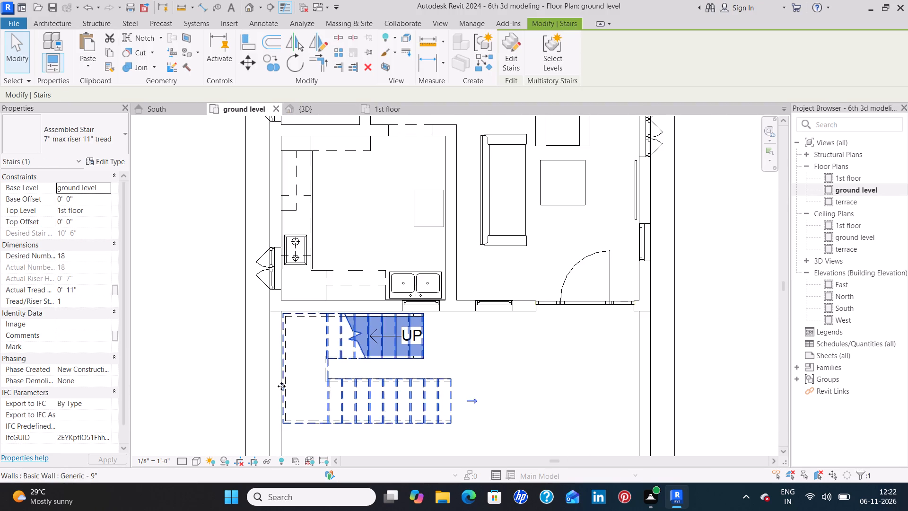
click(289, 398)
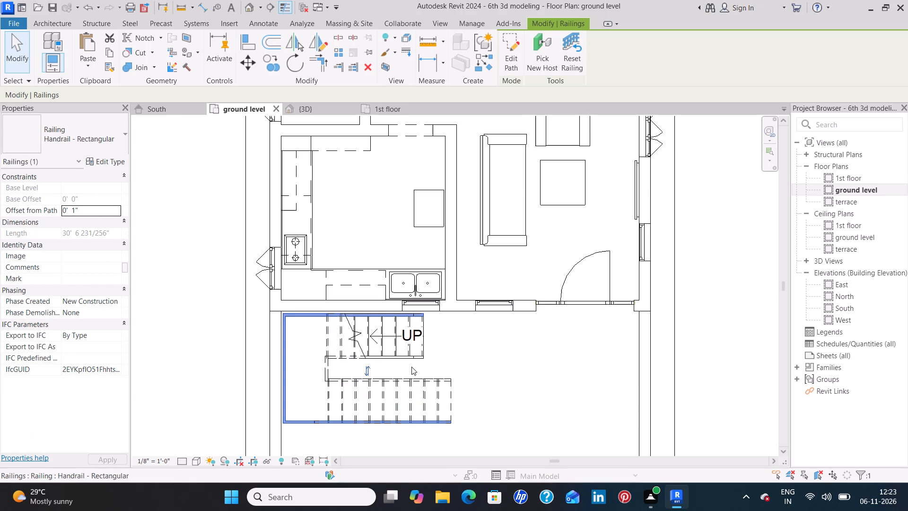
click(420, 377)
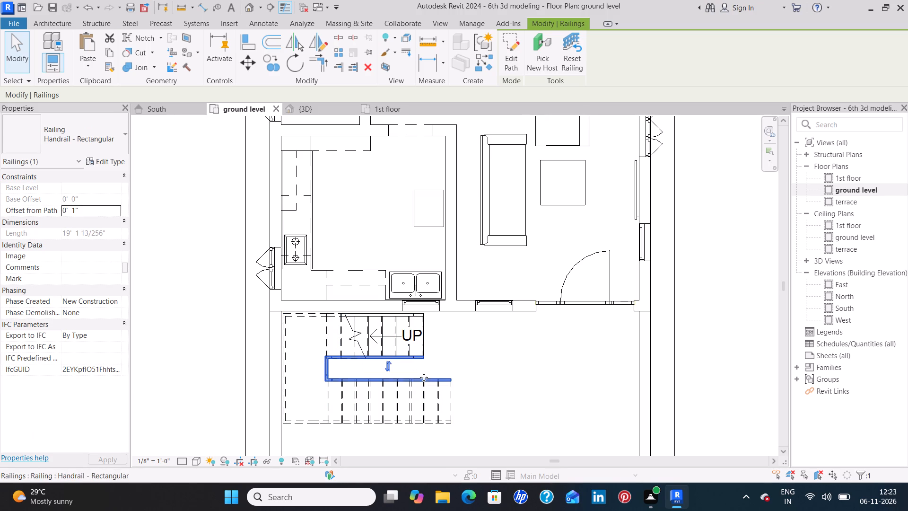
click(383, 337)
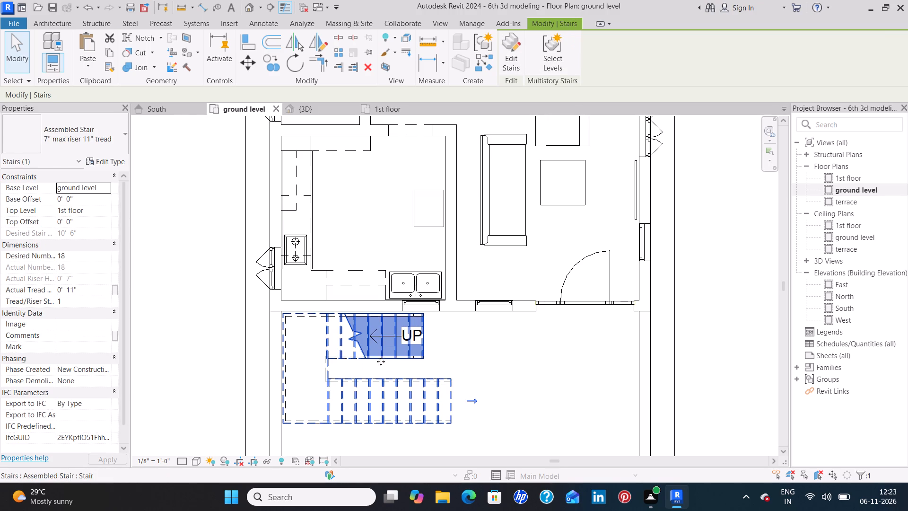
ctrl+click(422, 367)
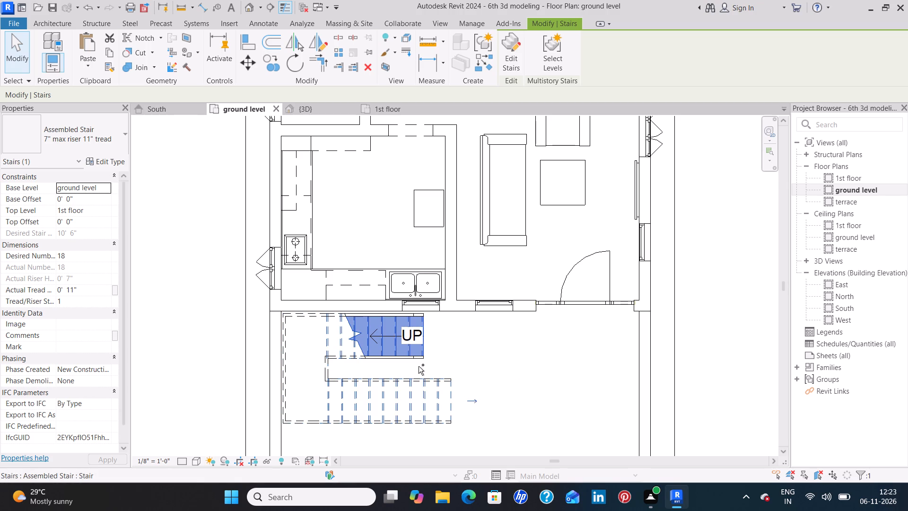
ctrl+click(414, 364)
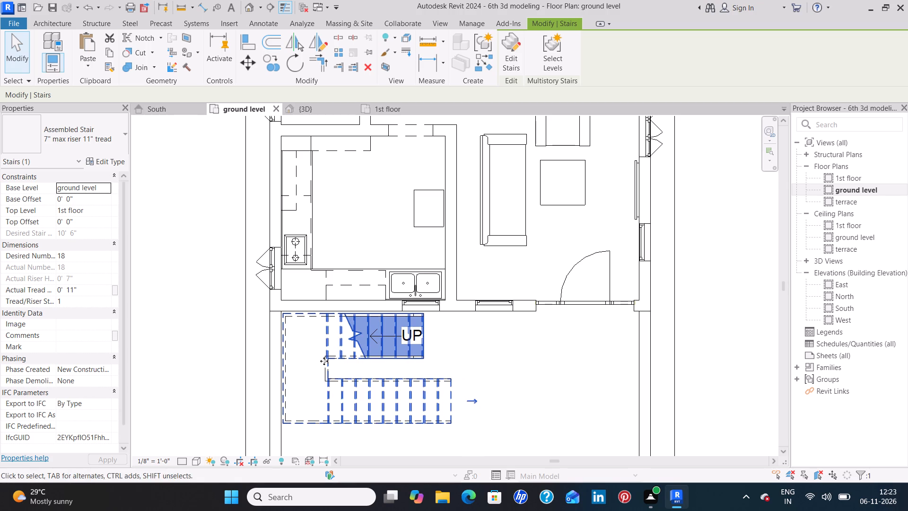
ctrl+click(289, 342)
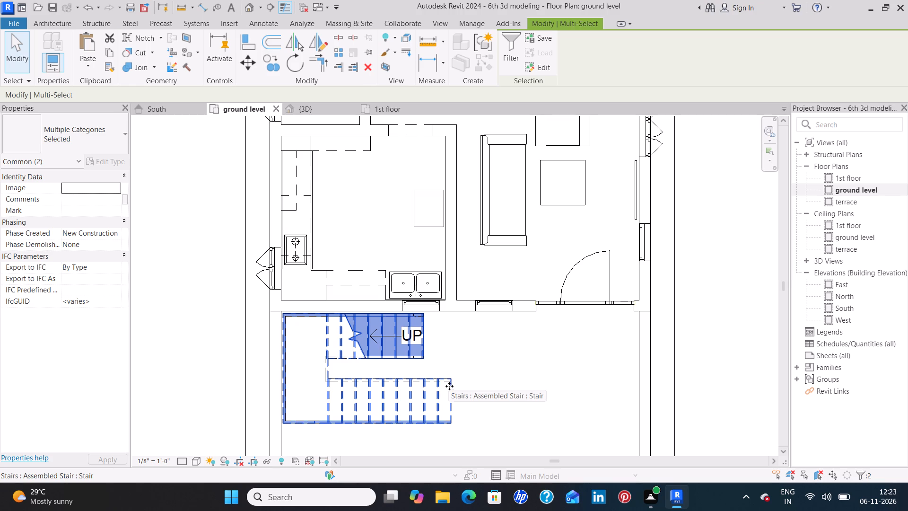
ctrl+scroll(414, 369, up, 8)
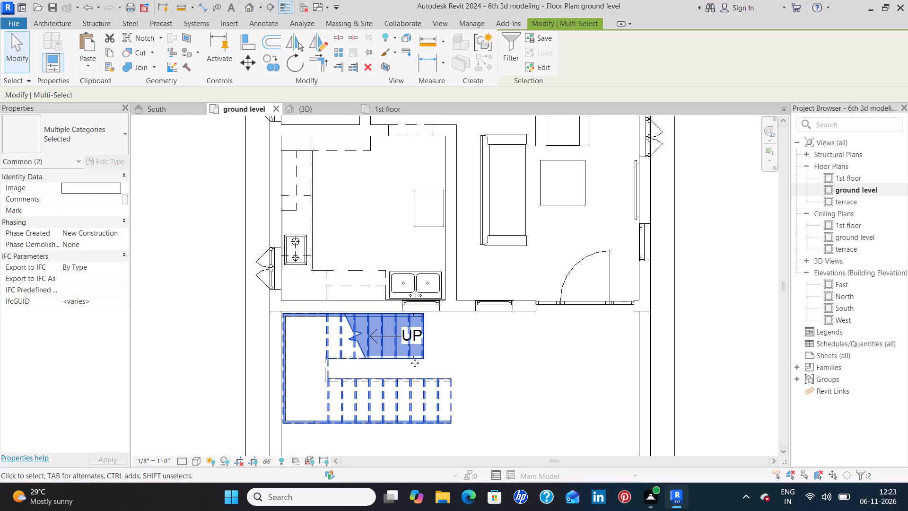
scroll(415, 363, up, 10)
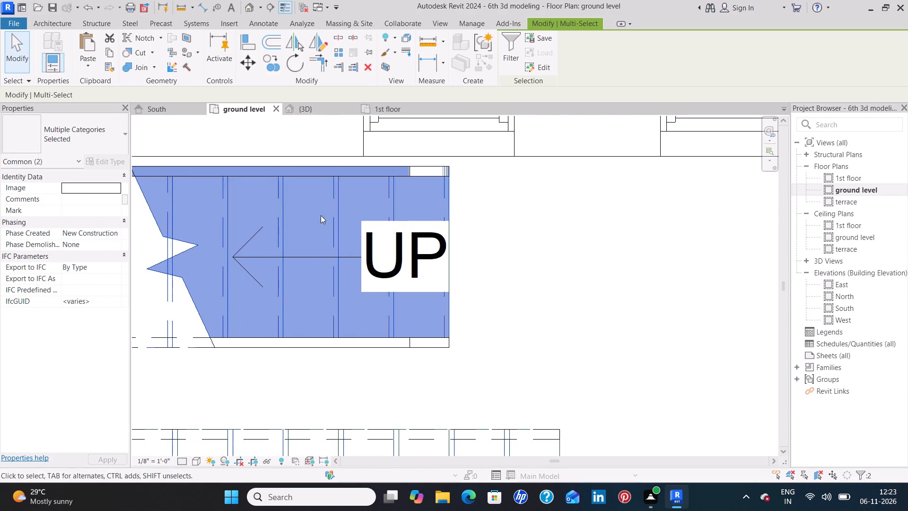
click(327, 105)
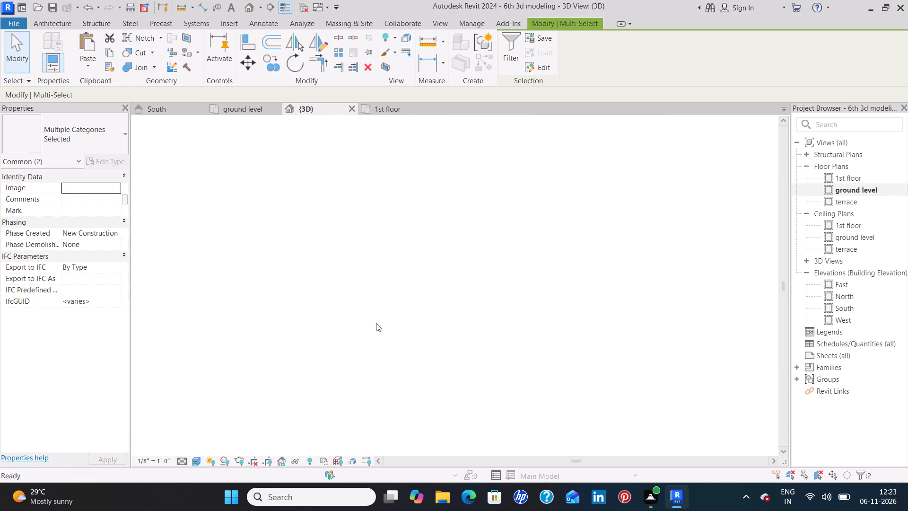
scroll(384, 304, up, 7)
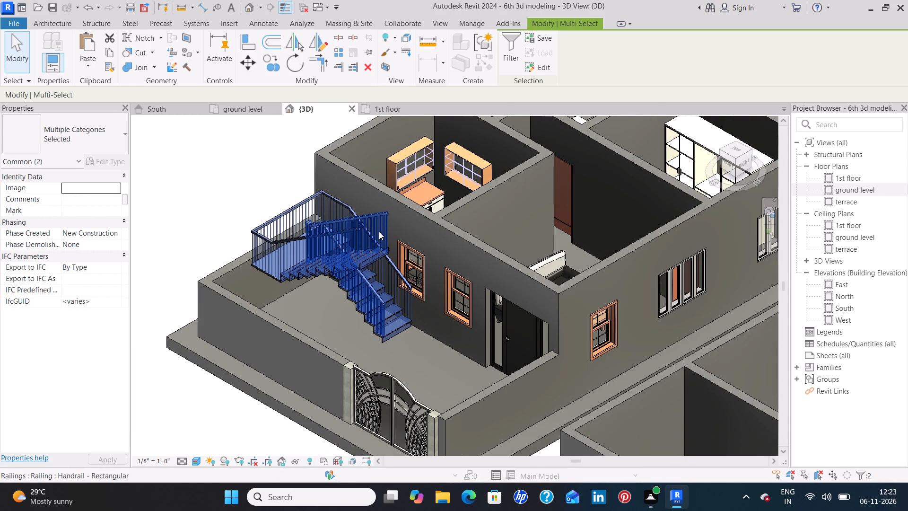
ctrl+click(379, 232)
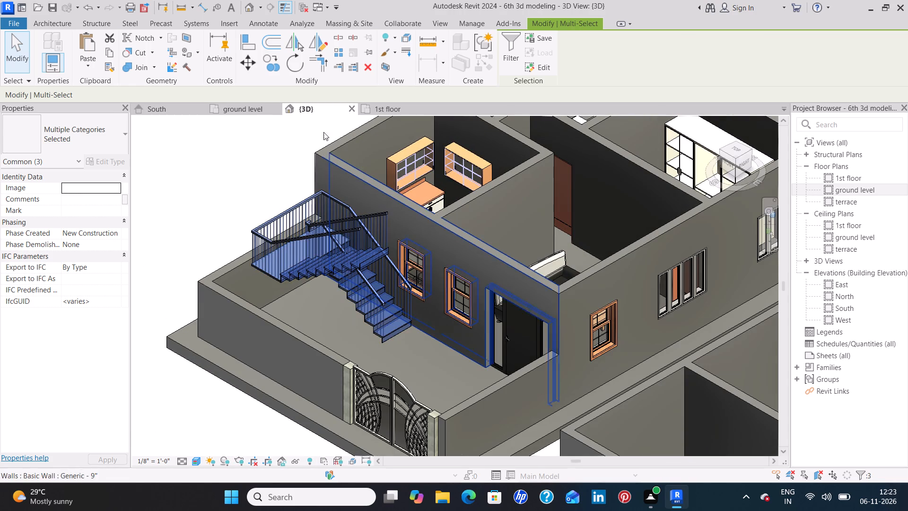
click(233, 105)
scroll(511, 392, down, 2)
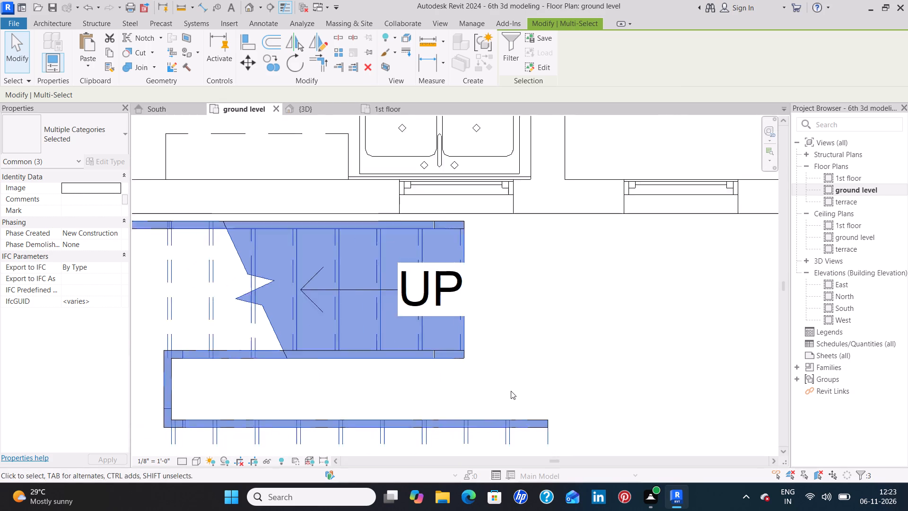
scroll(511, 391, down, 5)
middle_drag(580, 369, 587, 301)
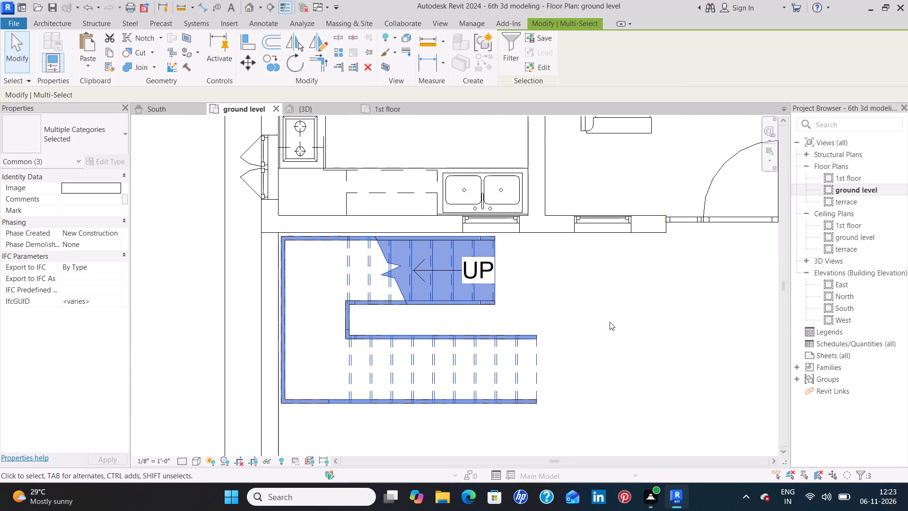
click(276, 68)
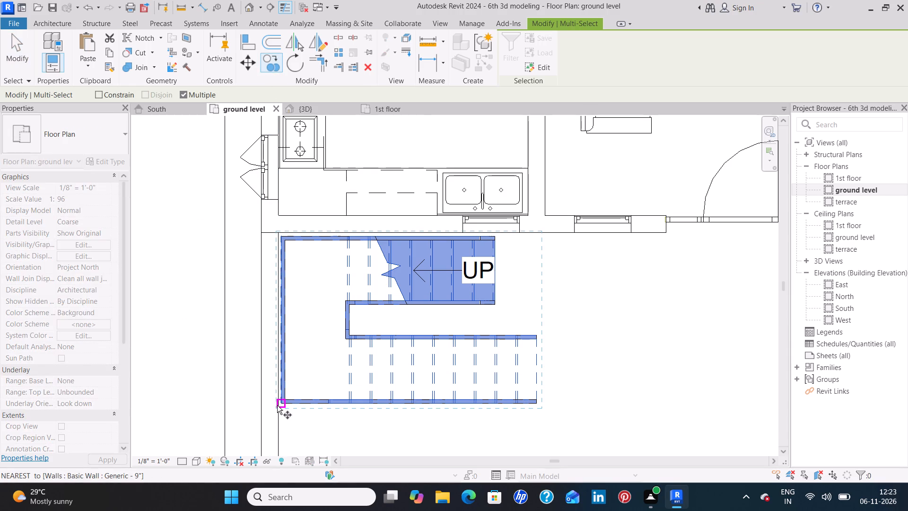
click(278, 407)
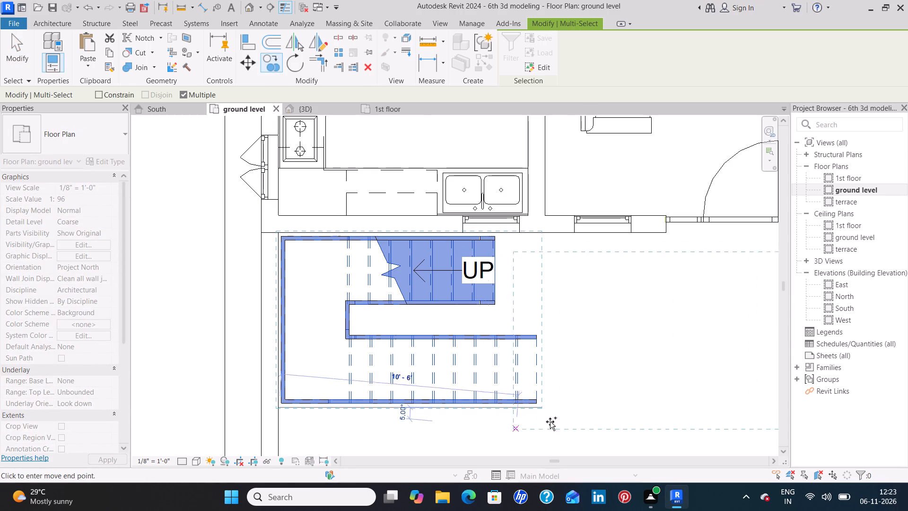
scroll(625, 400, down, 2)
middle_drag(626, 399, 319, 320)
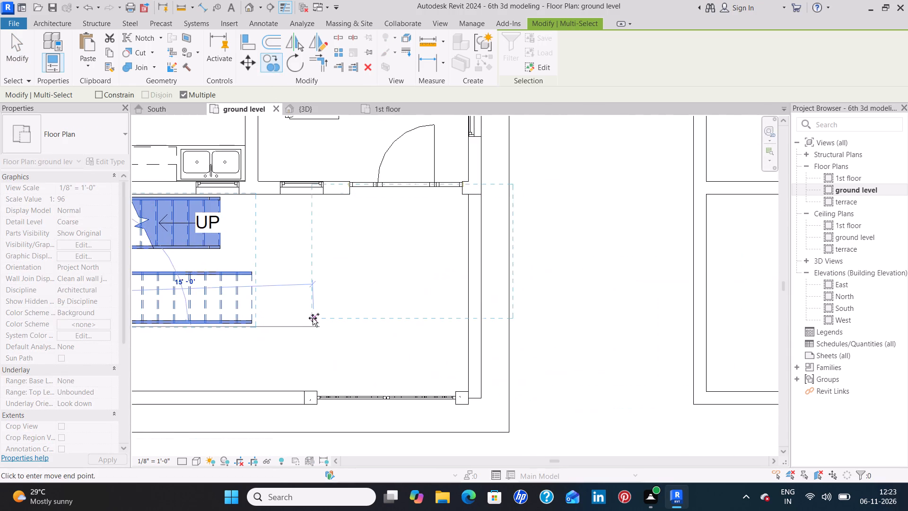
scroll(309, 315, down, 3)
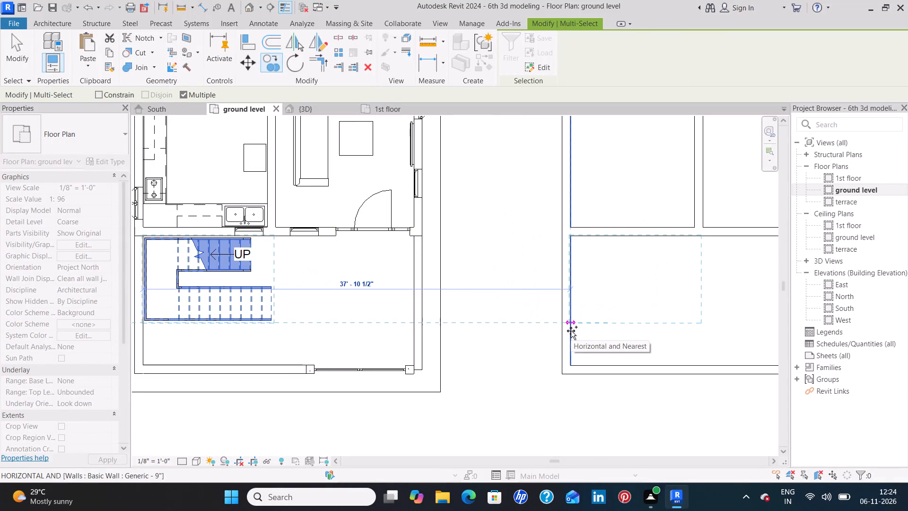
click(571, 331)
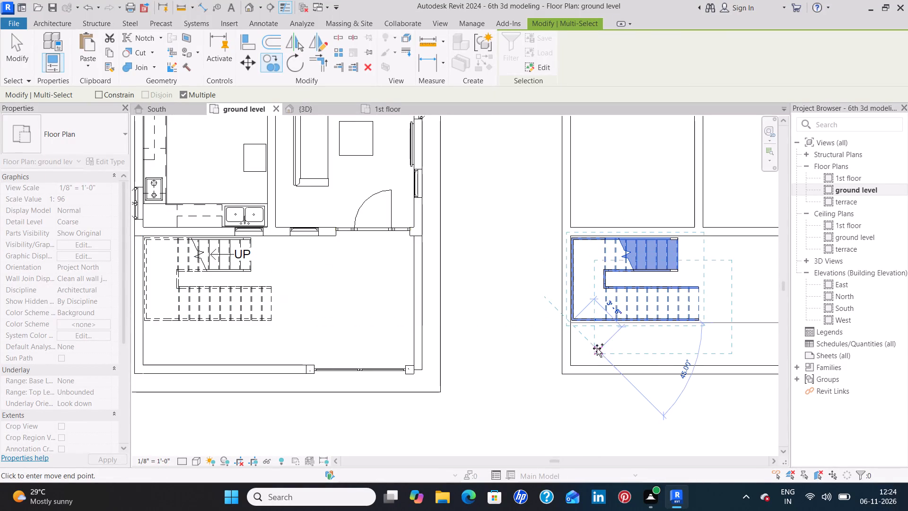
key(Escape)
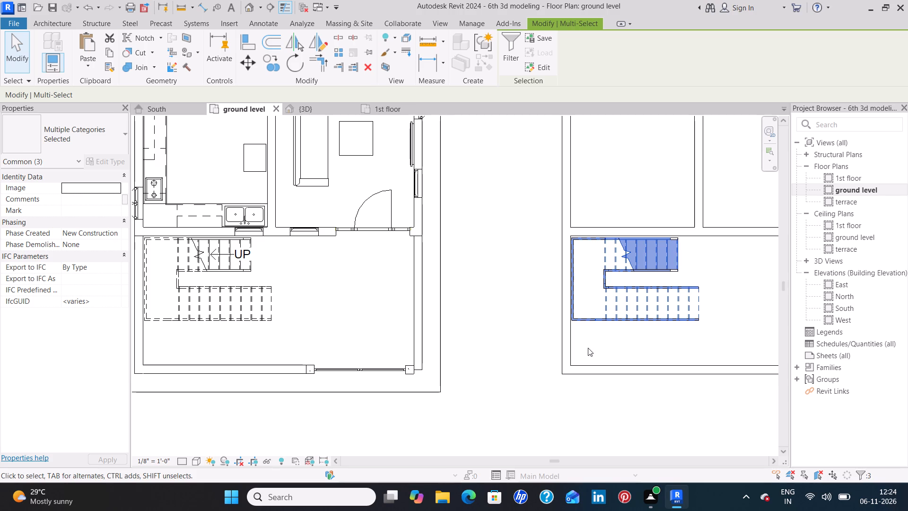
click(597, 342)
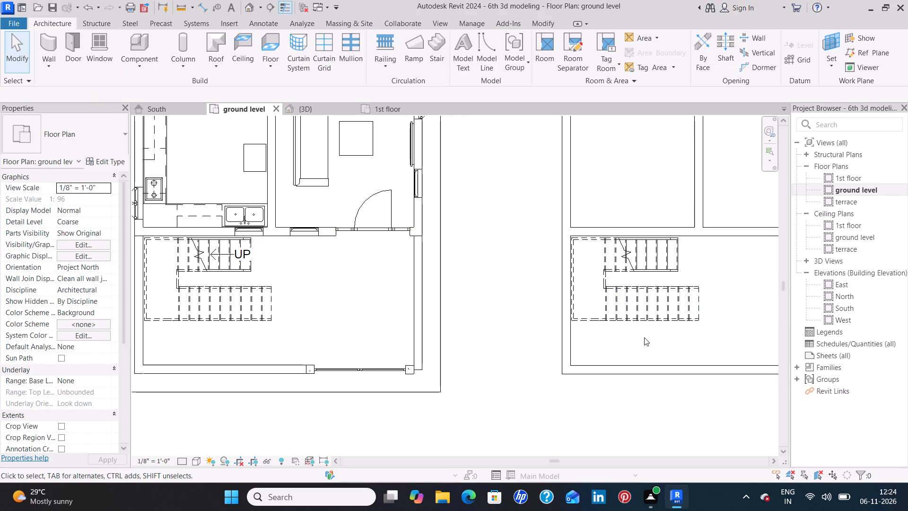
Copy the house kitchen's countertops, sink, base and upper cabinets, cooktop and the unit by its east wall, using the room's southwest inner corner as base point.
scroll(690, 275, down, 1)
middle_drag(692, 274, 598, 348)
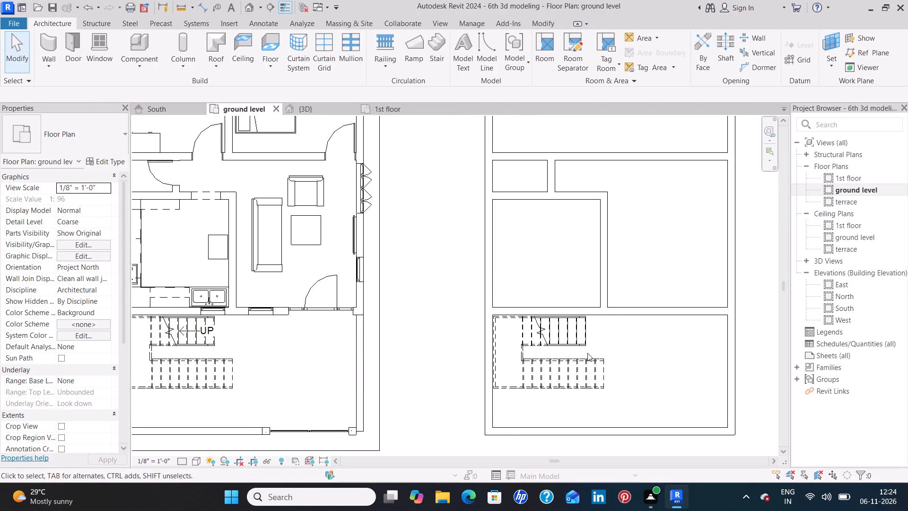
scroll(586, 353, down, 2)
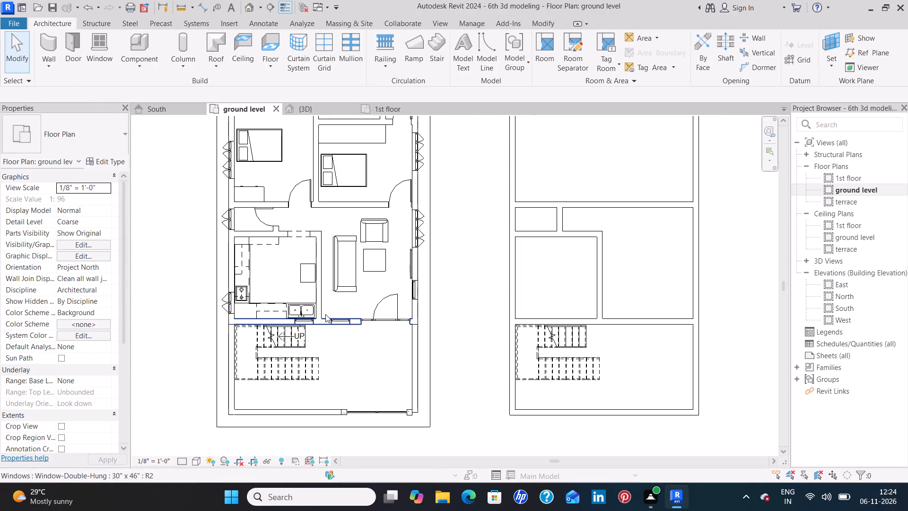
click(299, 308)
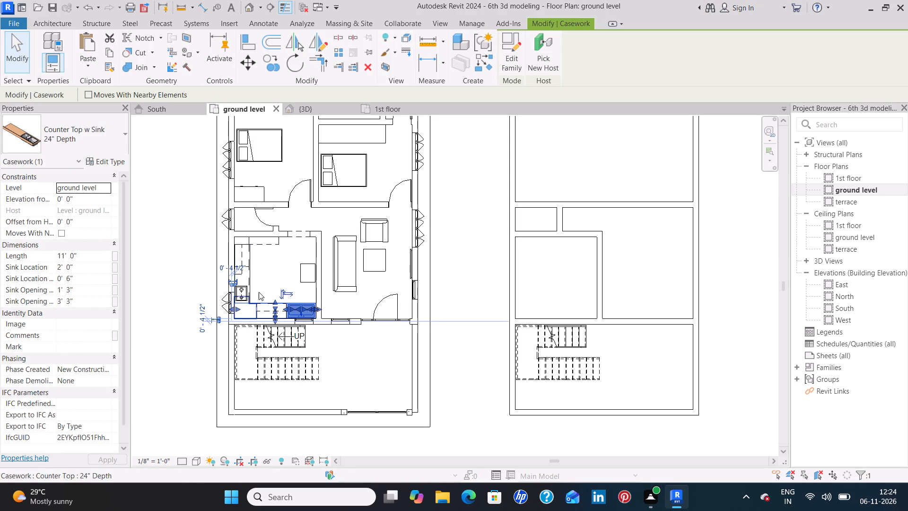
scroll(265, 300, up, 10)
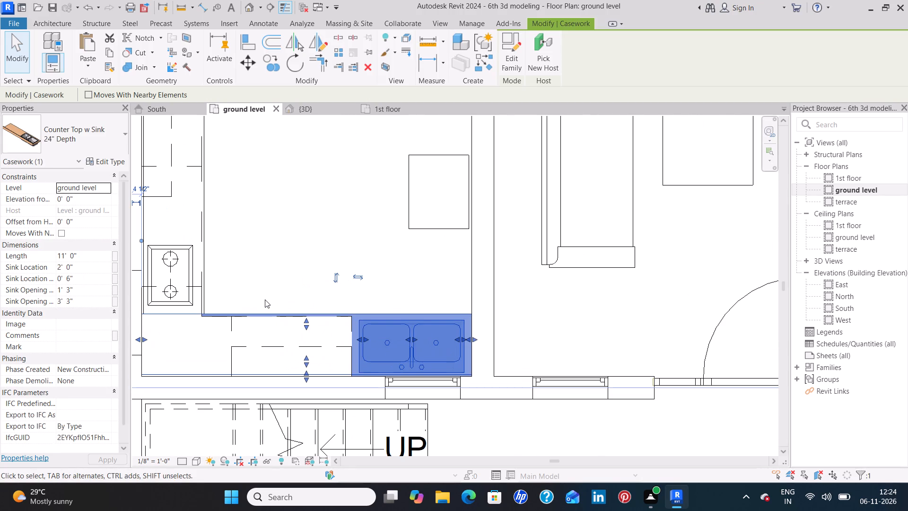
ctrl+click(273, 348)
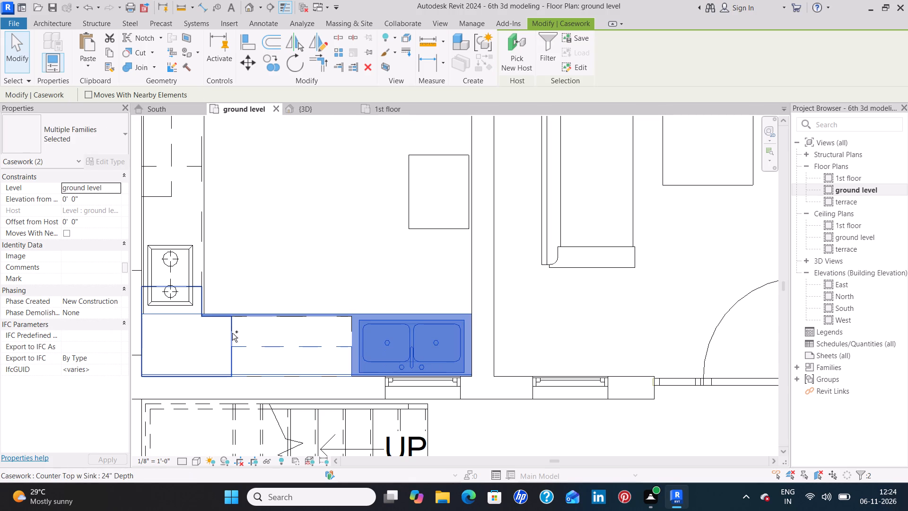
ctrl+click(232, 333)
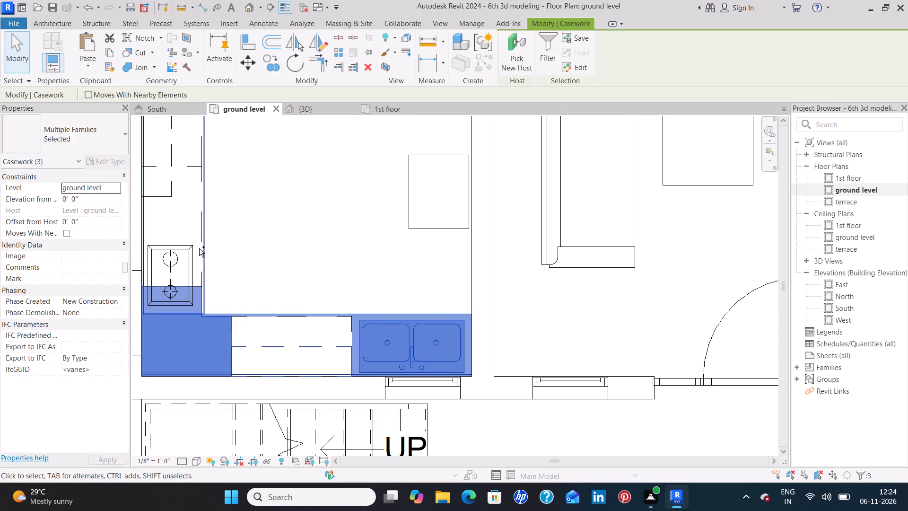
ctrl+click(198, 234)
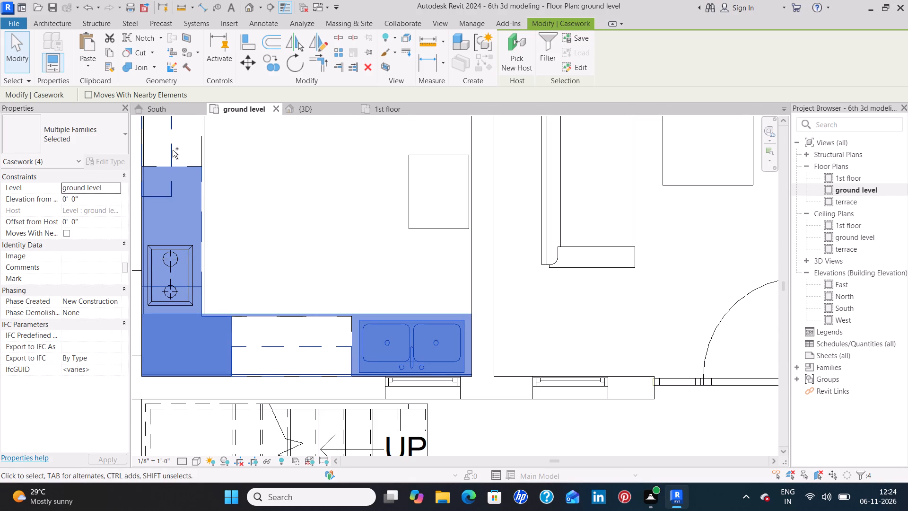
ctrl+click(171, 149)
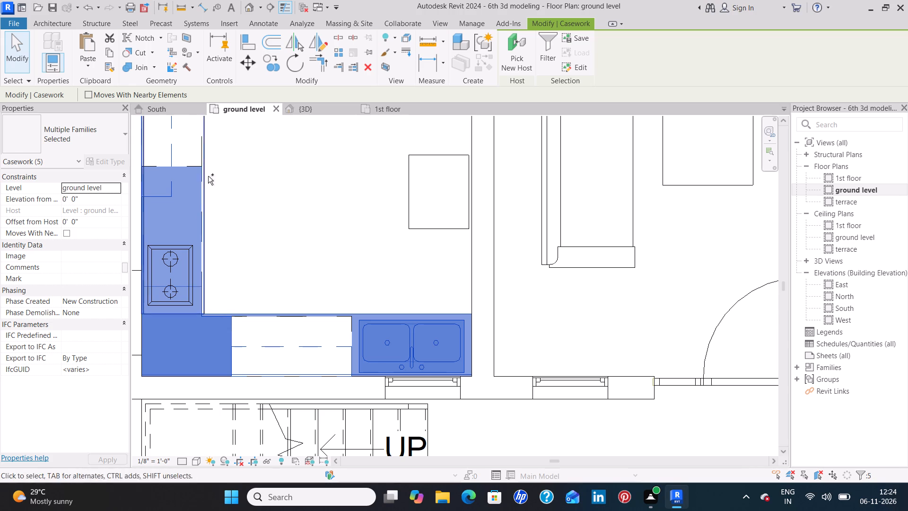
ctrl+click(205, 138)
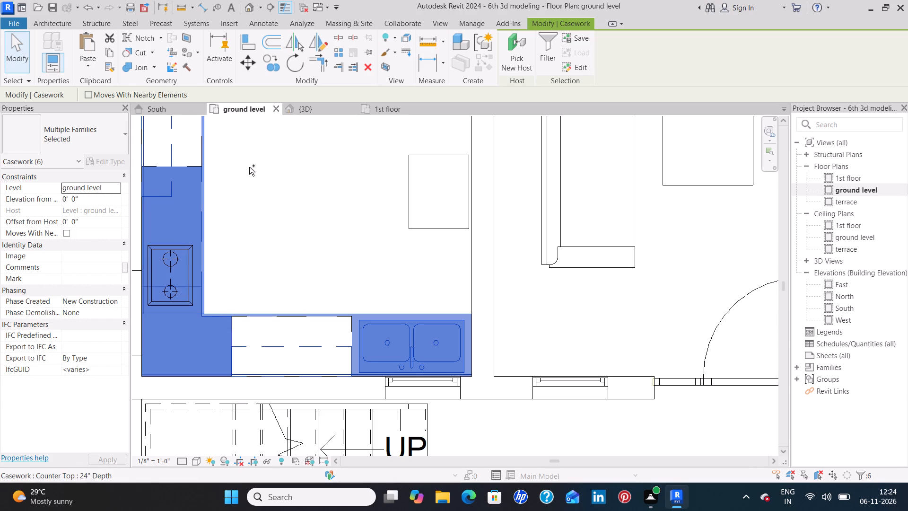
ctrl+middle_drag(249, 167, 282, 173)
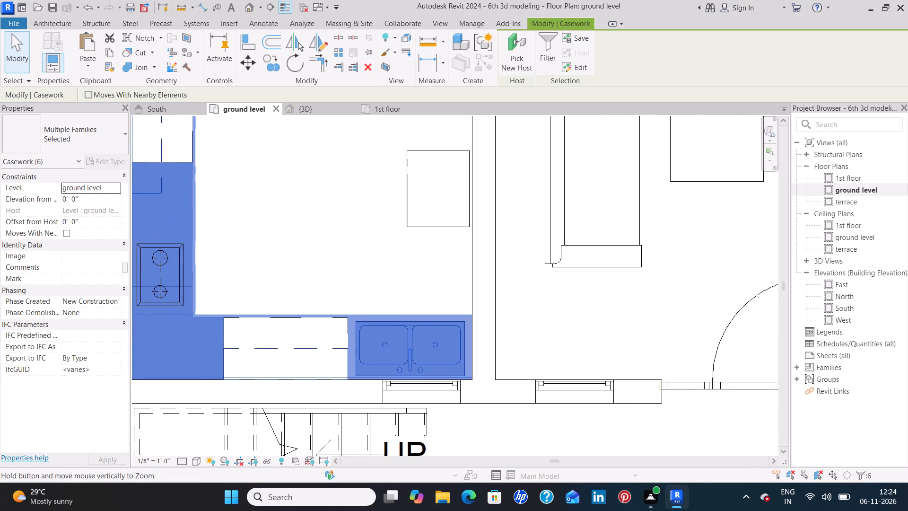
ctrl+middle_drag(282, 173, 282, 172)
scroll(282, 172, down, 2)
middle_drag(282, 172, 349, 300)
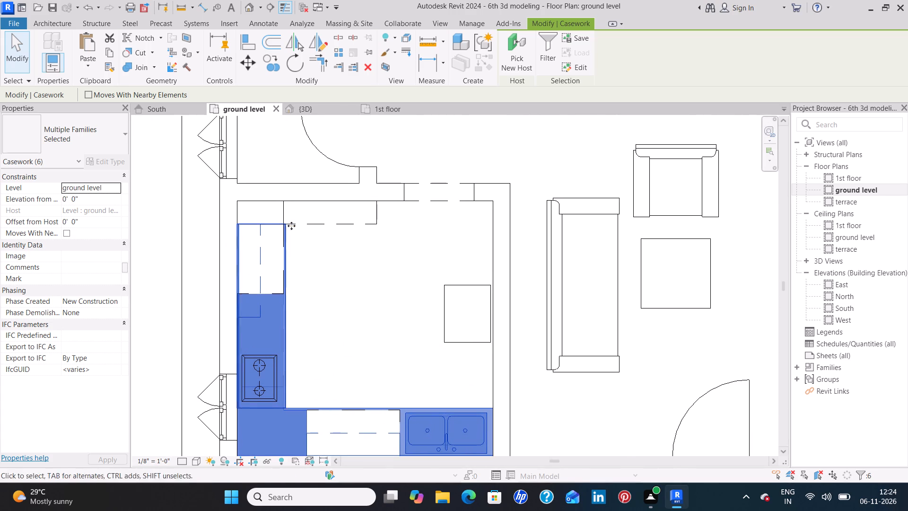
ctrl+click(314, 224)
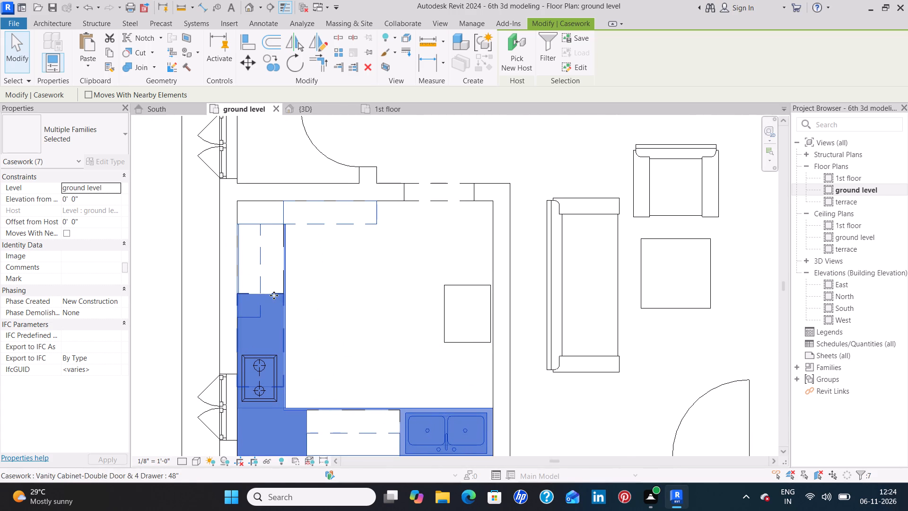
scroll(274, 295, up, 7)
middle_drag(274, 208, 300, 302)
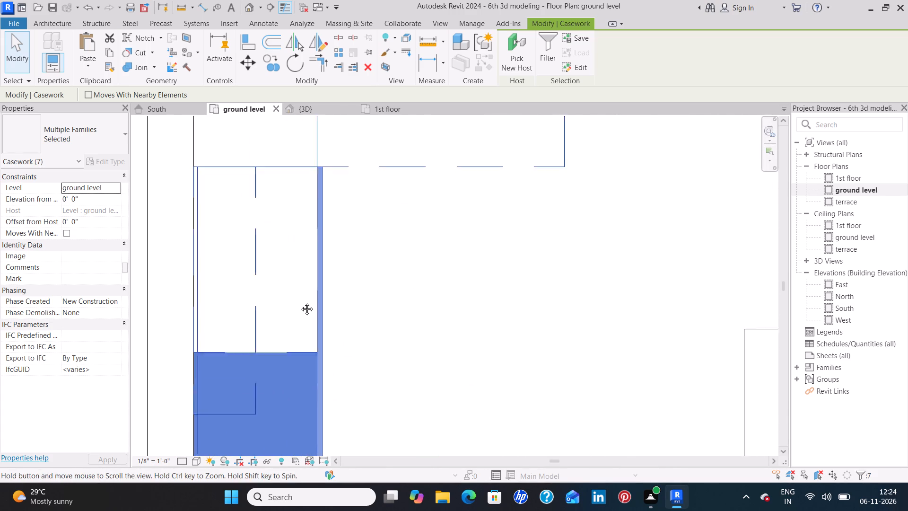
middle_drag(300, 302, 310, 359)
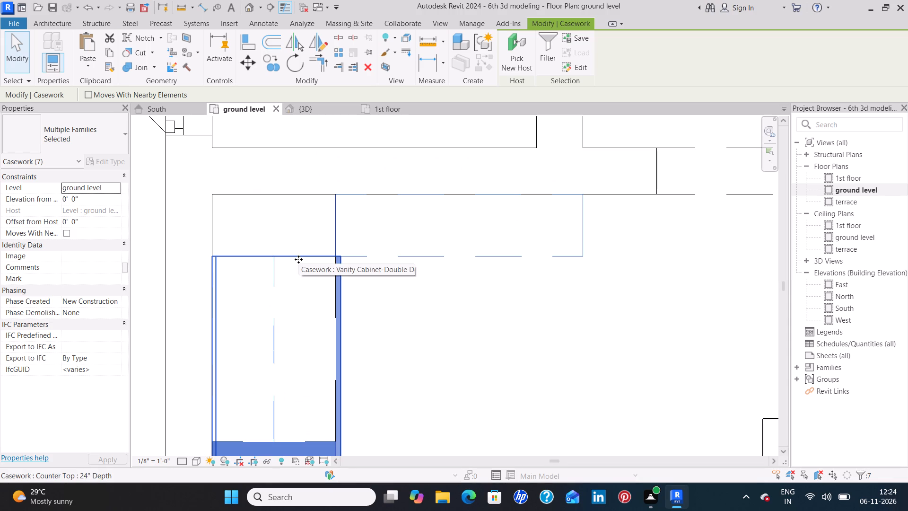
ctrl+click(316, 256)
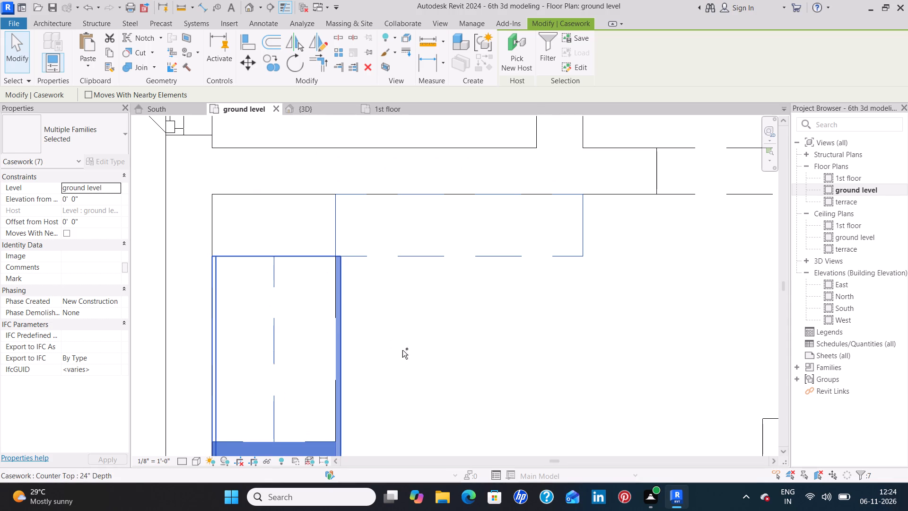
scroll(453, 375, down, 3)
middle_drag(451, 379, 424, 222)
middle_drag(505, 402, 475, 251)
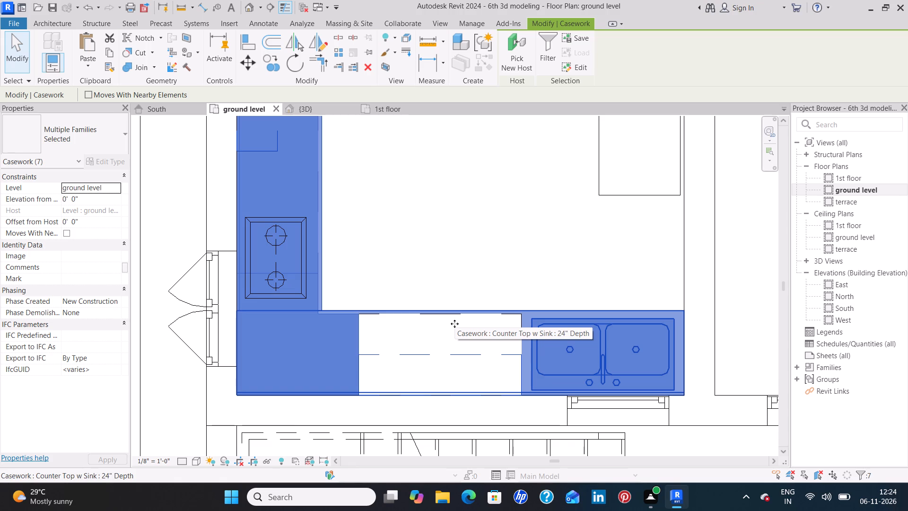
ctrl+click(453, 316)
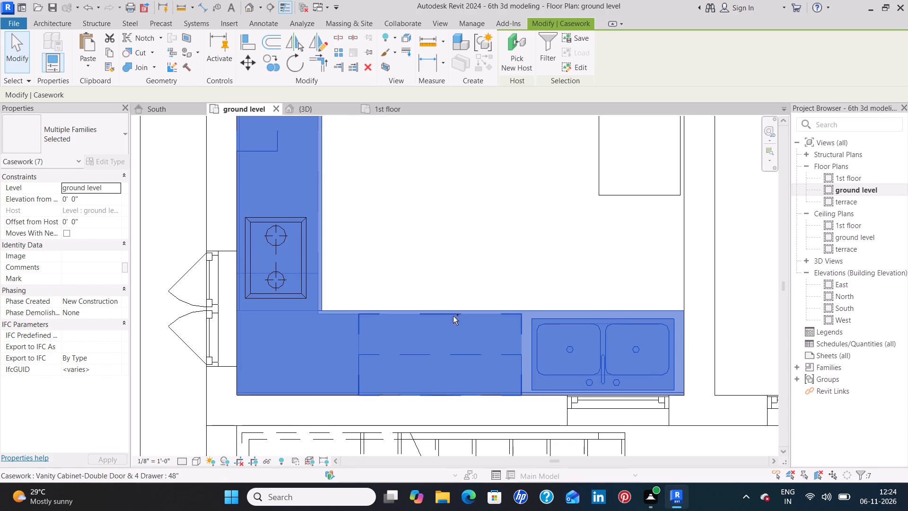
scroll(611, 279, down, 3)
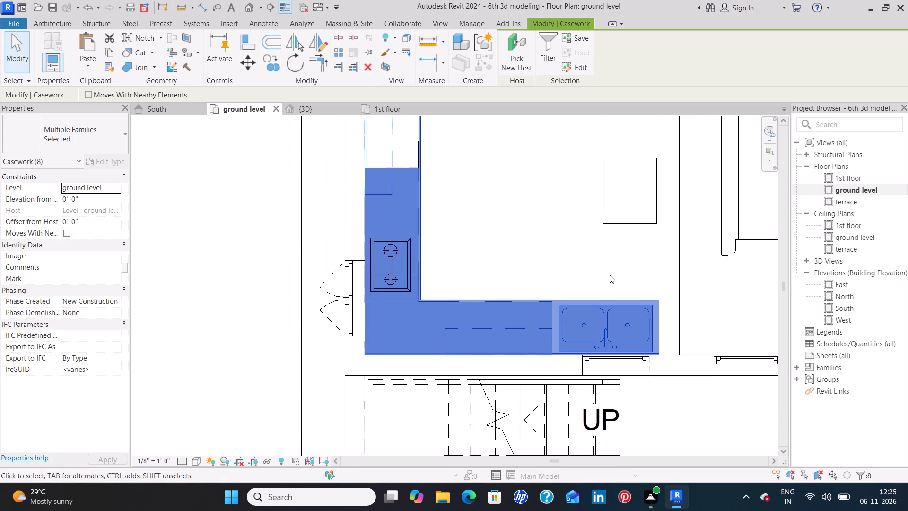
middle_drag(460, 198, 473, 357)
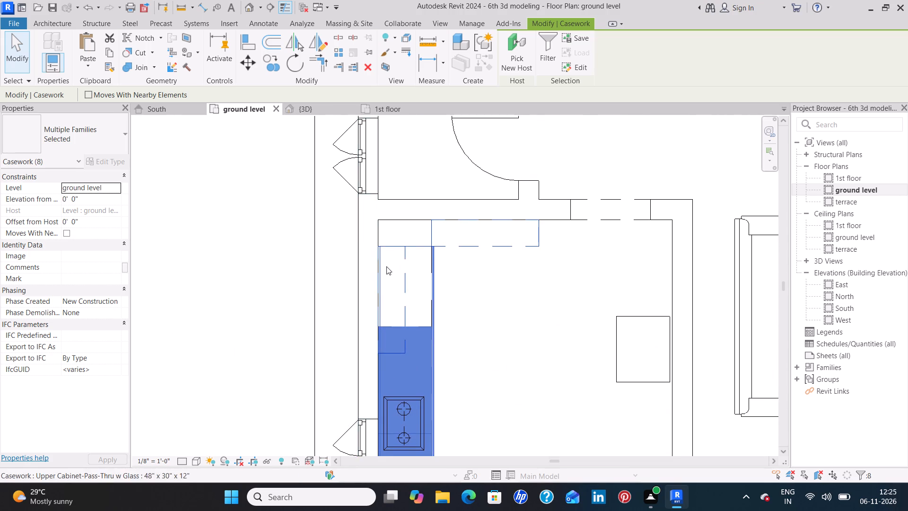
scroll(386, 266, up, 8)
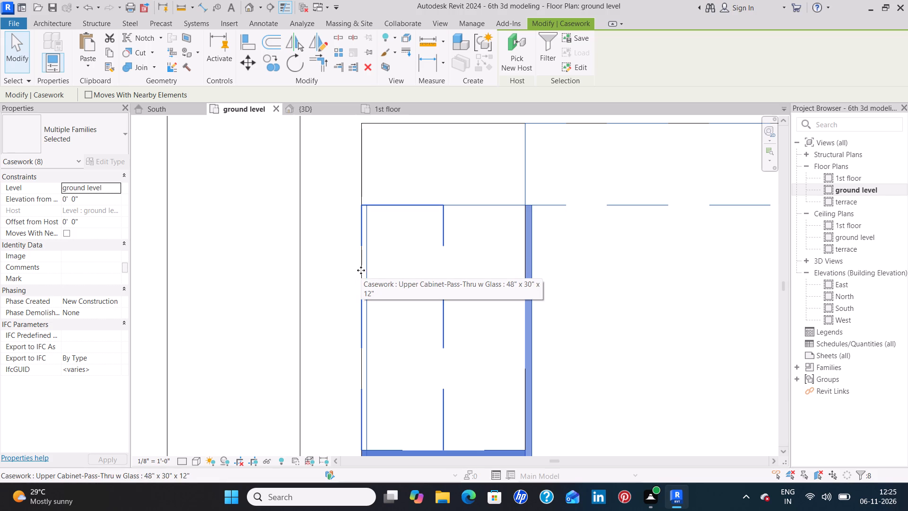
scroll(564, 361, down, 2)
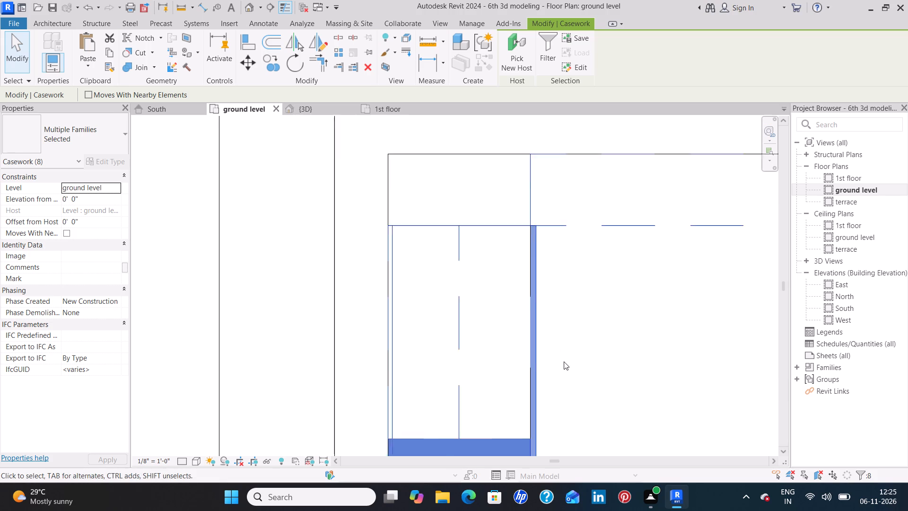
scroll(564, 361, down, 2)
middle_drag(579, 370, 578, 256)
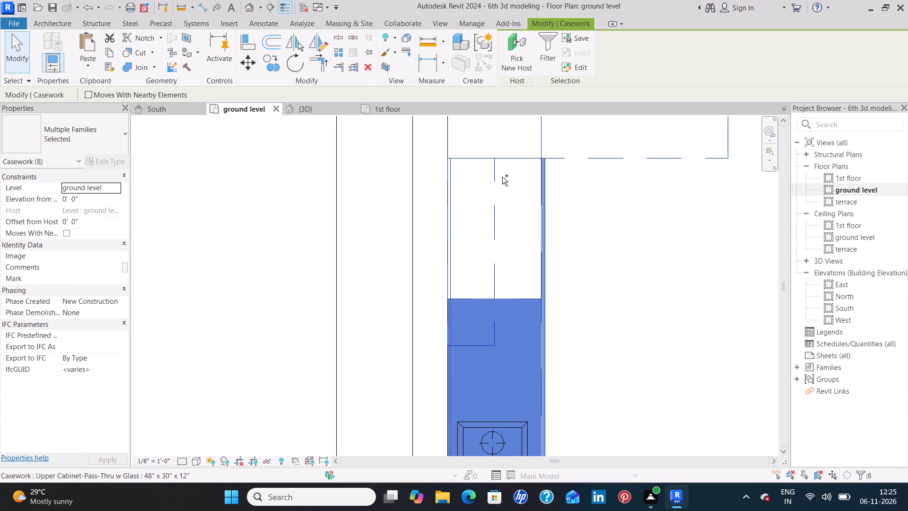
scroll(594, 293, down, 4)
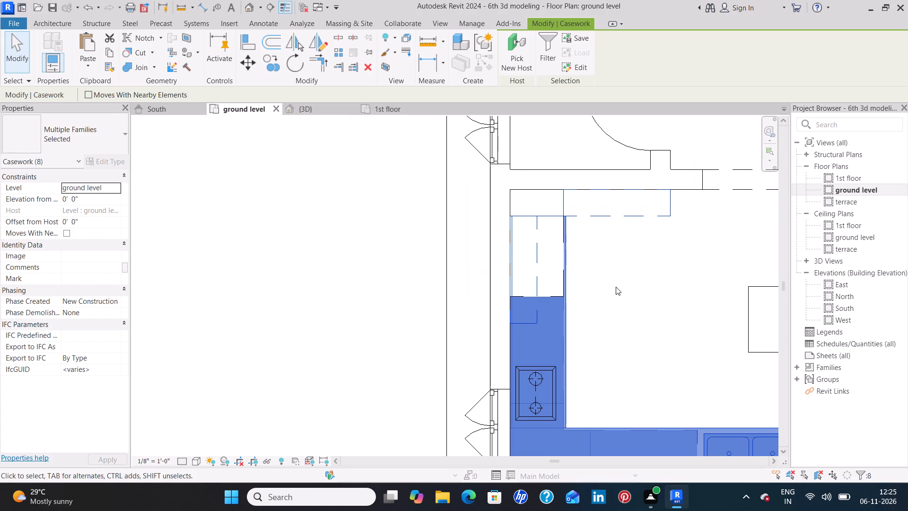
click(324, 111)
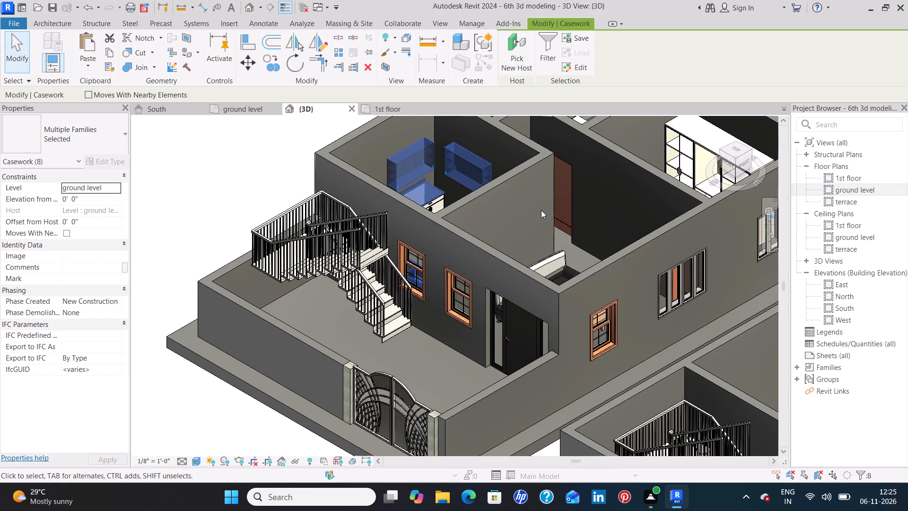
shift+middle_drag(540, 211, 549, 331)
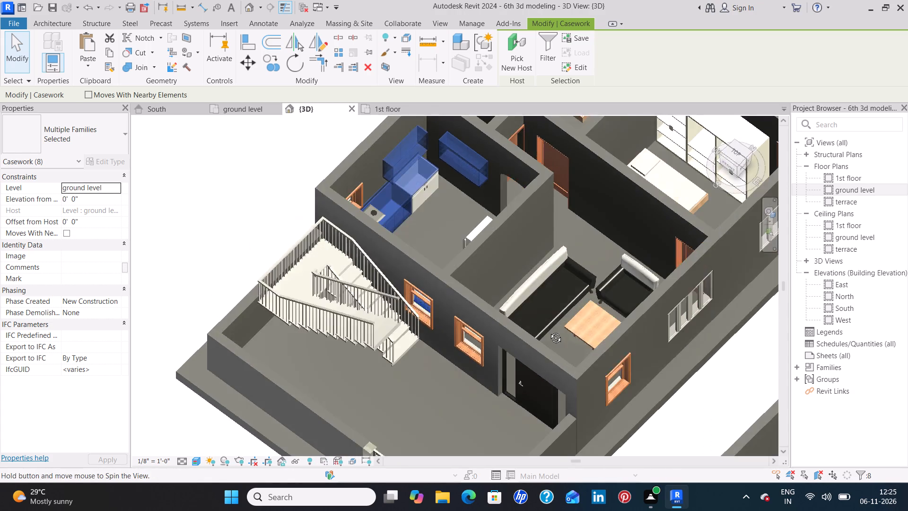
shift+middle_drag(549, 331, 514, 270)
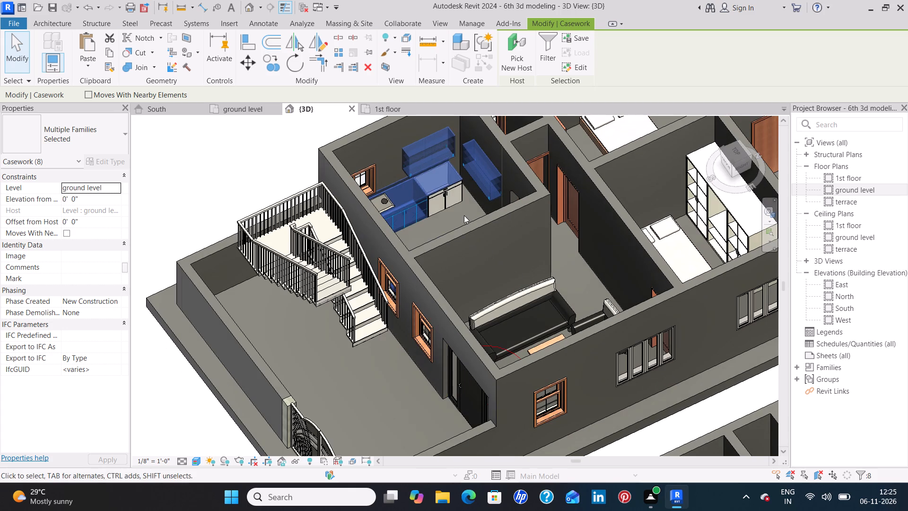
ctrl+click(451, 204)
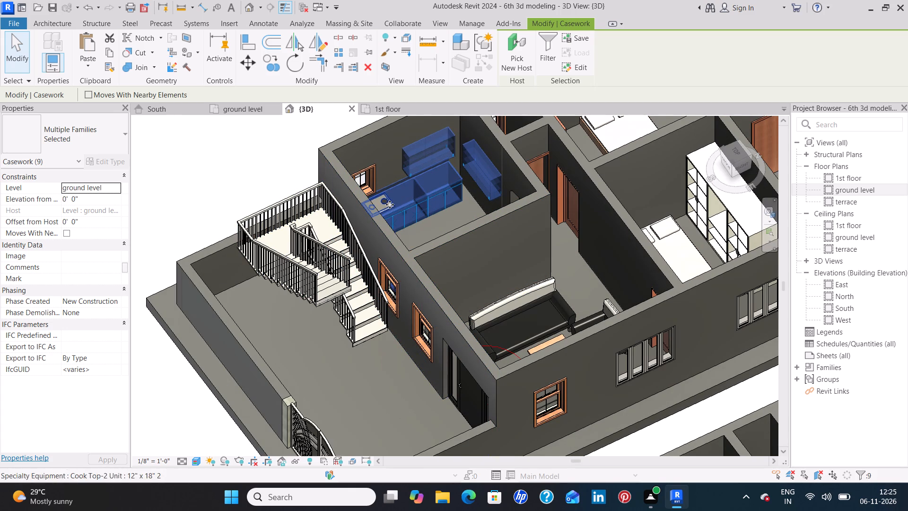
ctrl+scroll(387, 205, up, 8)
scroll(386, 206, up, 4)
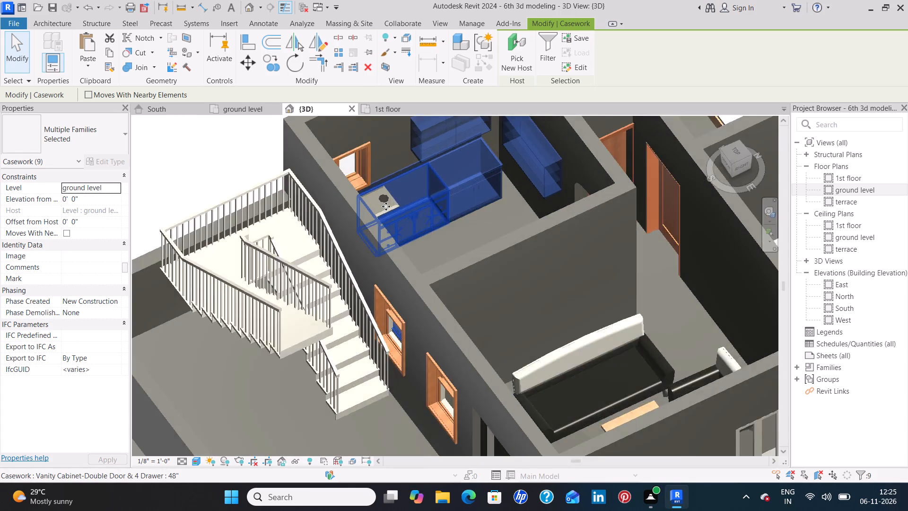
scroll(386, 206, up, 8)
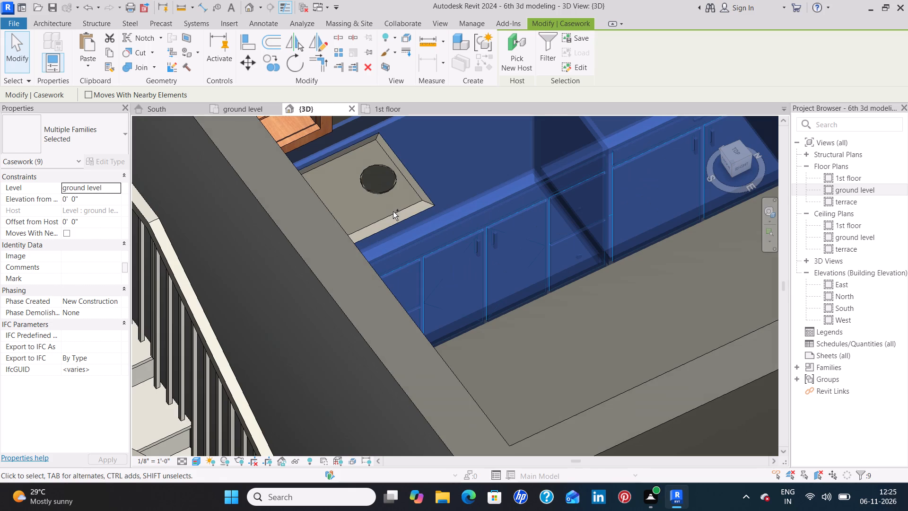
ctrl+click(393, 211)
scroll(396, 229, down, 10)
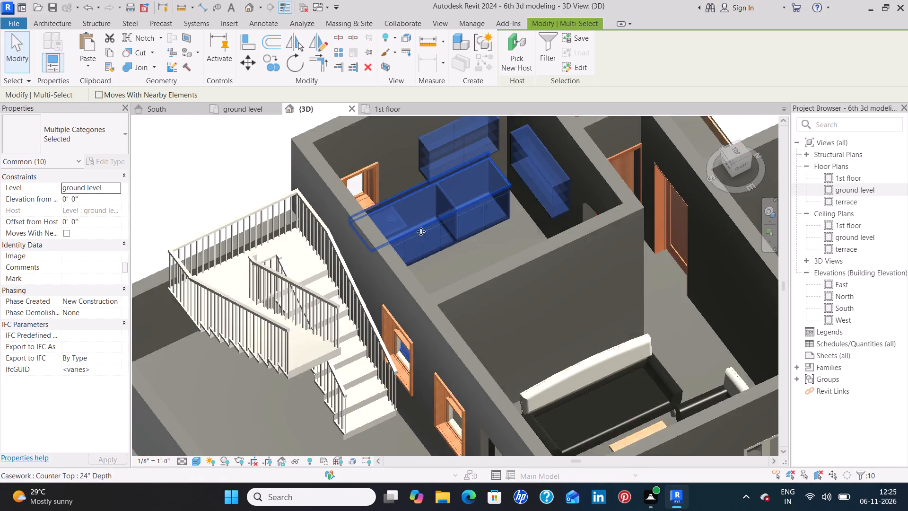
click(250, 113)
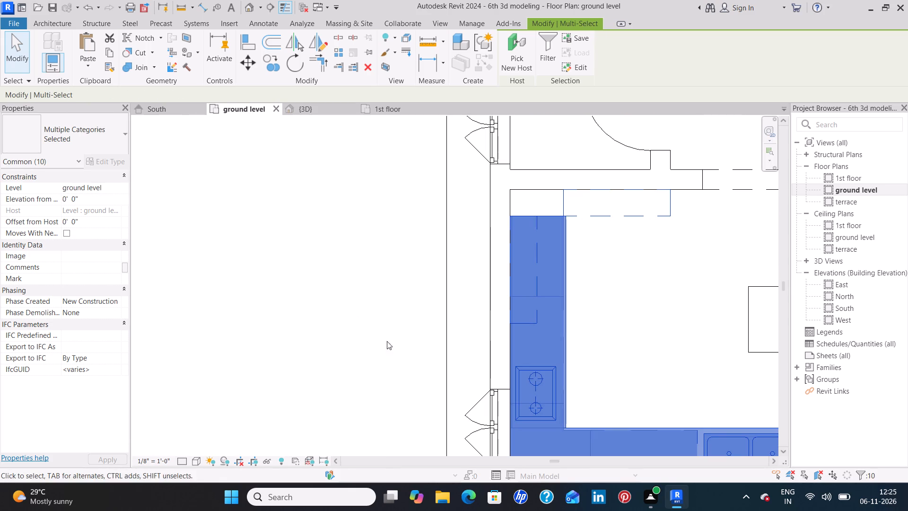
middle_drag(646, 365, 460, 312)
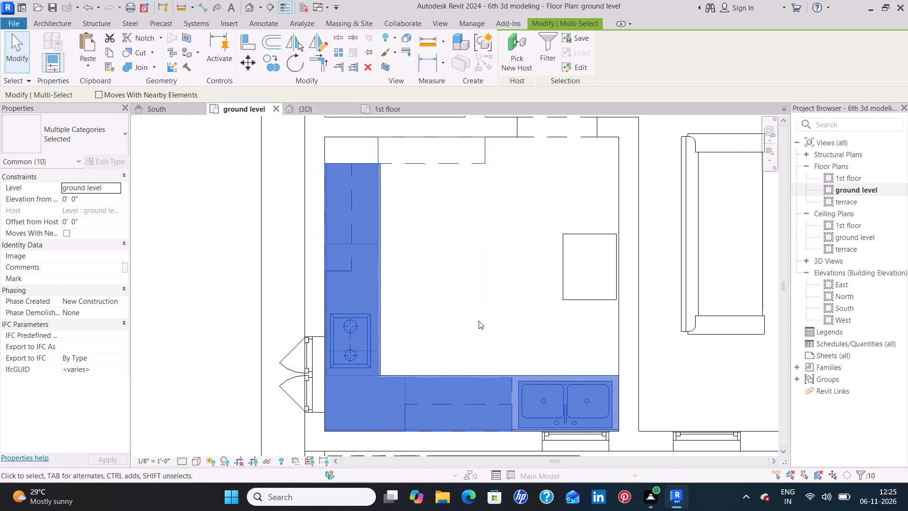
ctrl+click(571, 299)
scroll(495, 338, down, 3)
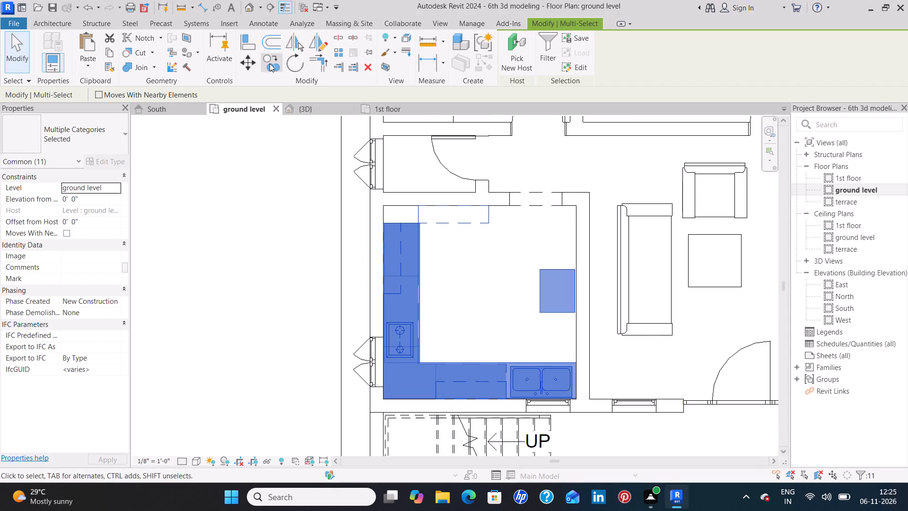
click(272, 65)
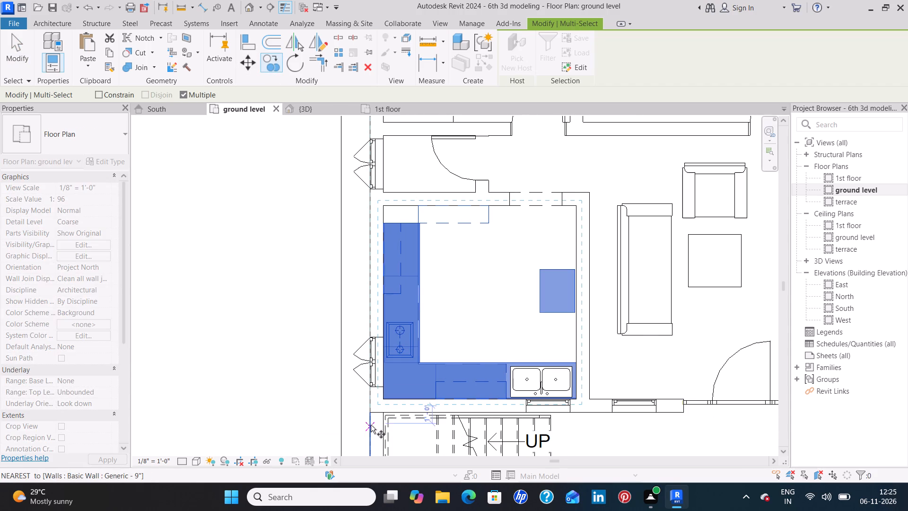
click(383, 397)
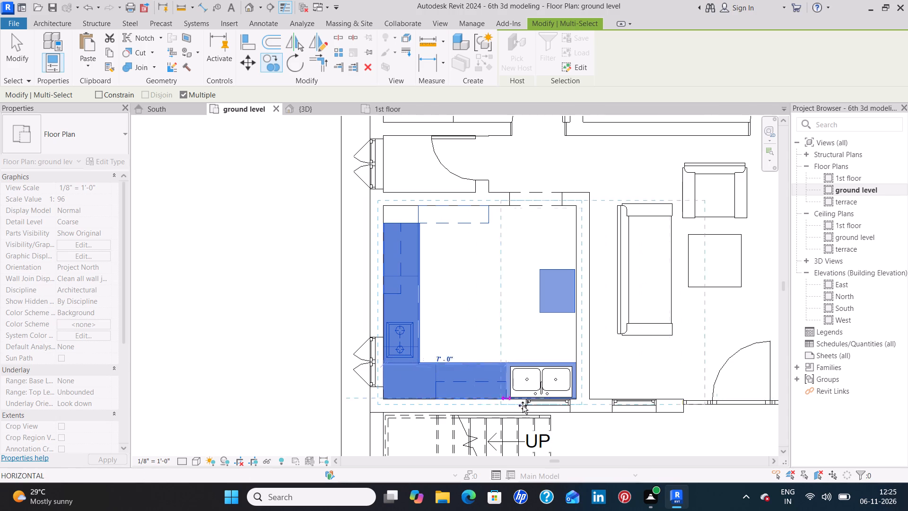
Place the copied kitchen fittings at the southwest inner corner of the new outline's kitchen.
middle_drag(599, 412, 349, 376)
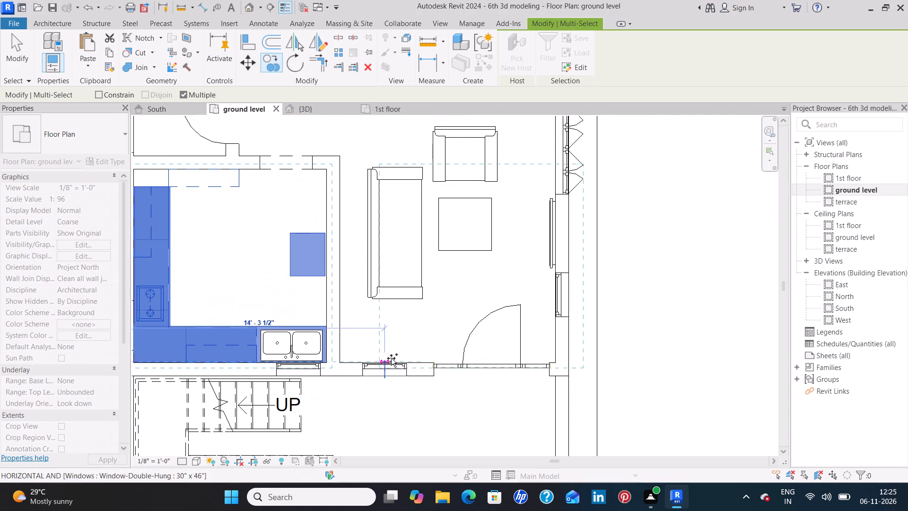
middle_drag(598, 360, 336, 384)
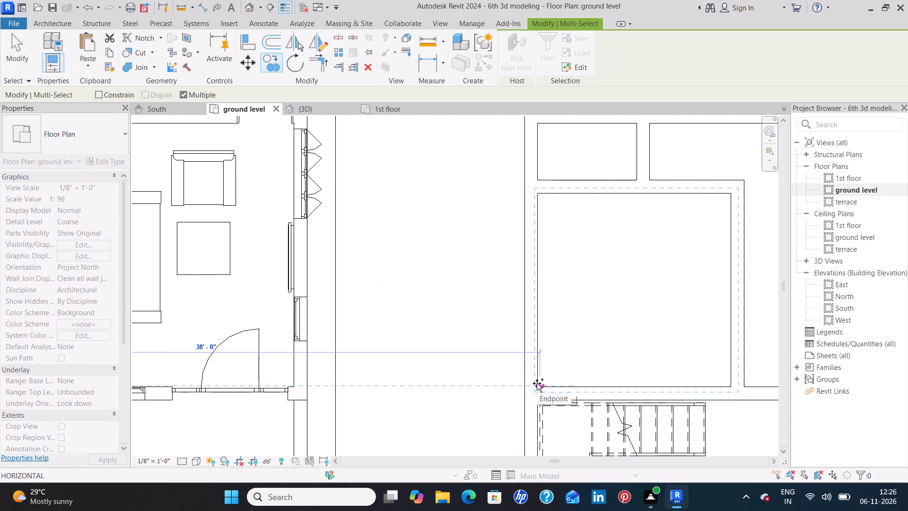
scroll(536, 384, up, 7)
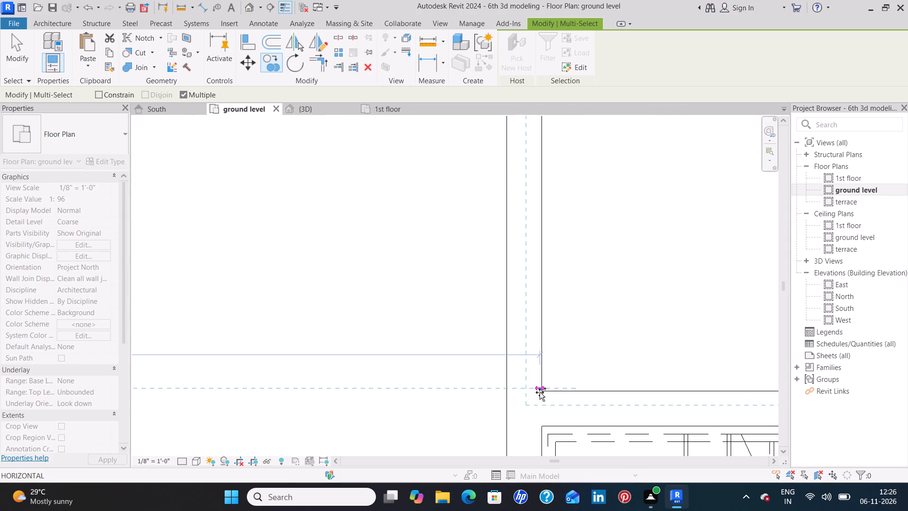
click(542, 388)
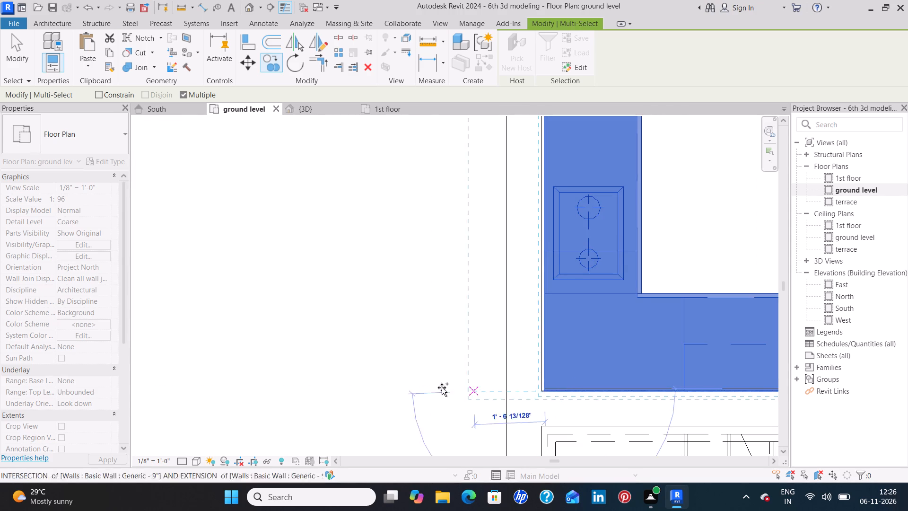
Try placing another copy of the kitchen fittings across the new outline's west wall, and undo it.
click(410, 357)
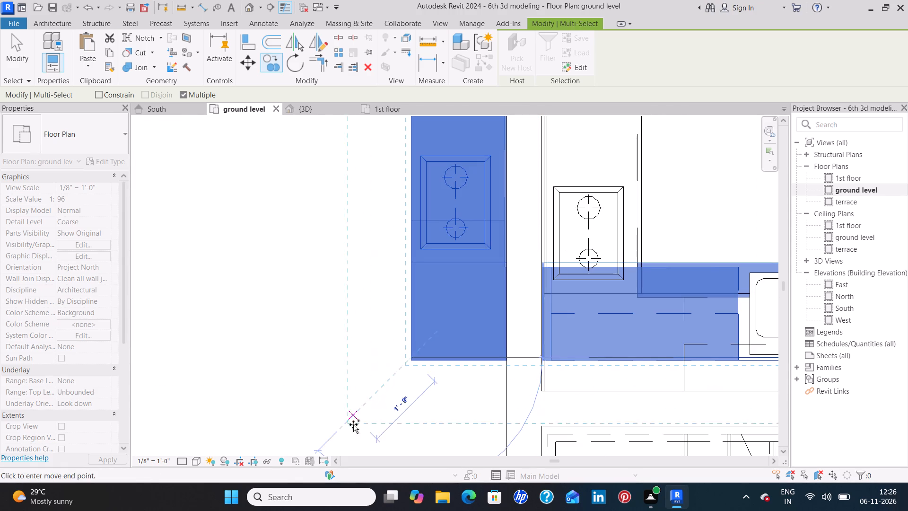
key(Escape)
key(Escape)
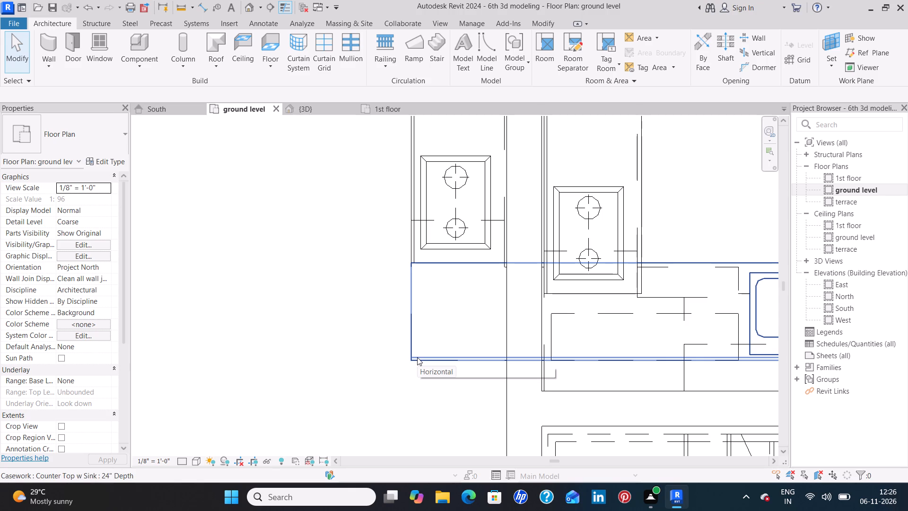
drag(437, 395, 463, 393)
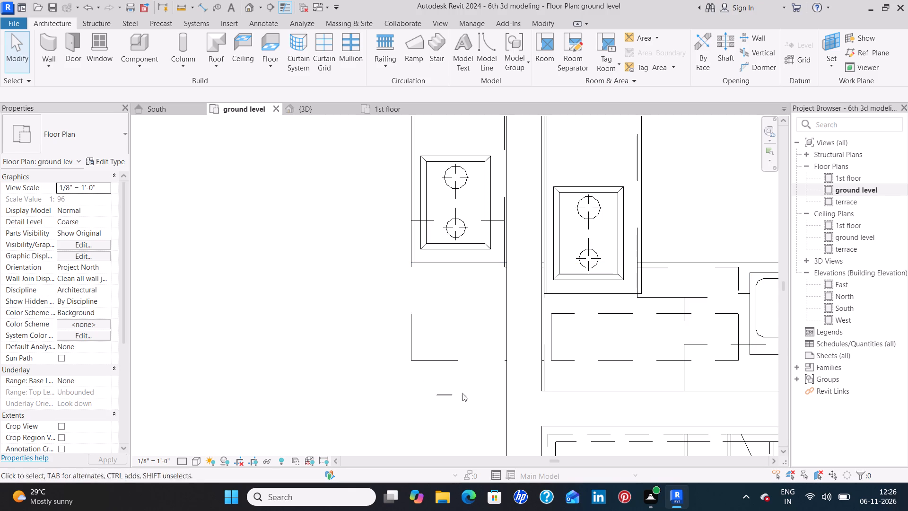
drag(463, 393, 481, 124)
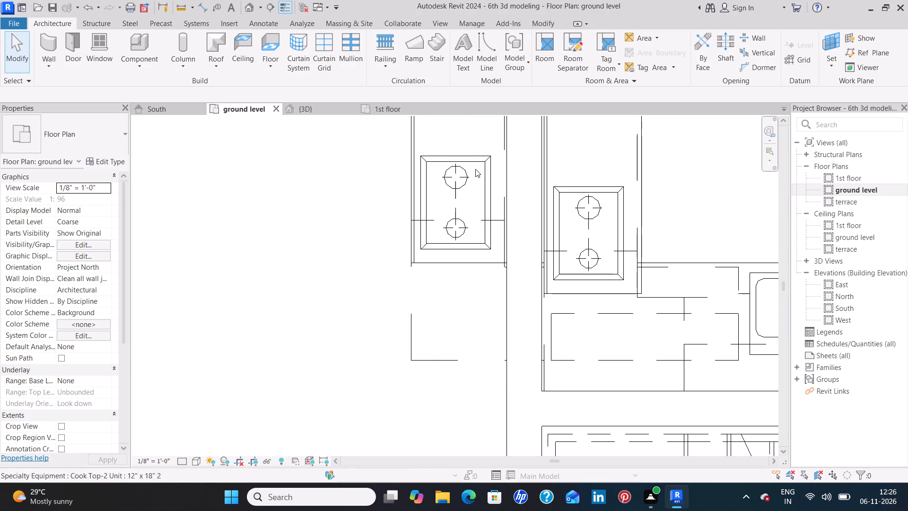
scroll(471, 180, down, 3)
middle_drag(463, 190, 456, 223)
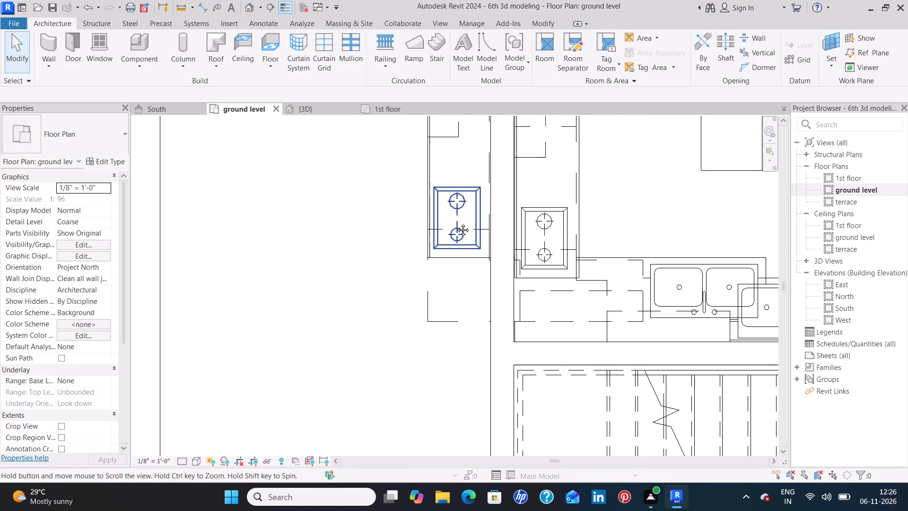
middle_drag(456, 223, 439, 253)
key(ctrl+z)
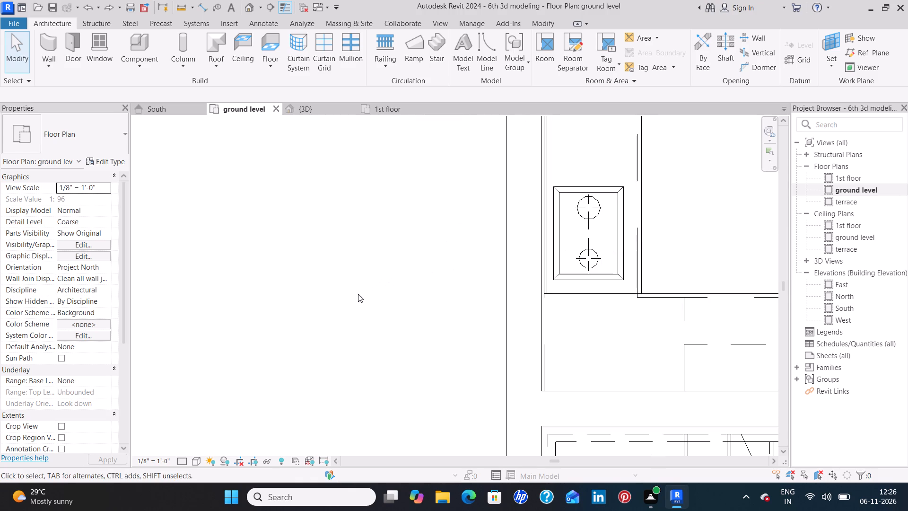
Examine the copied stair and kitchen fittings against the house in the 3D view, and return to the ground level plan.
scroll(360, 292, down, 10)
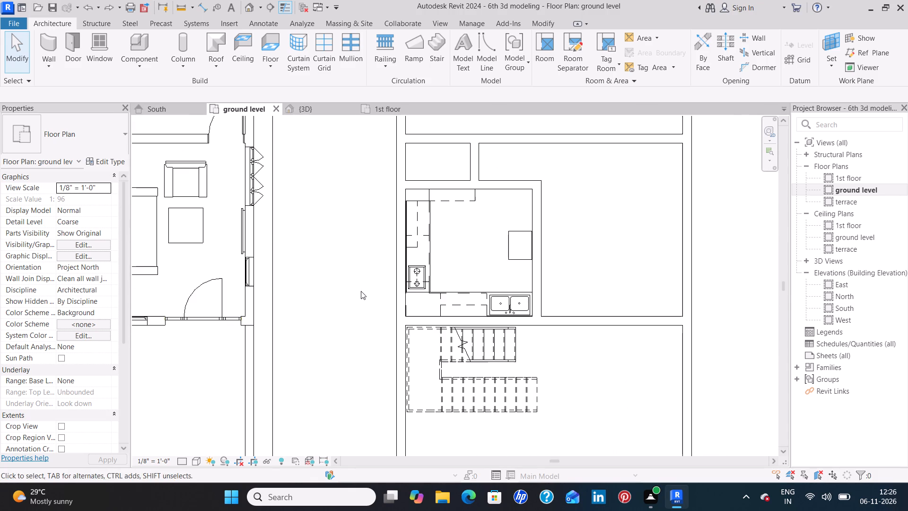
middle_drag(354, 287, 423, 285)
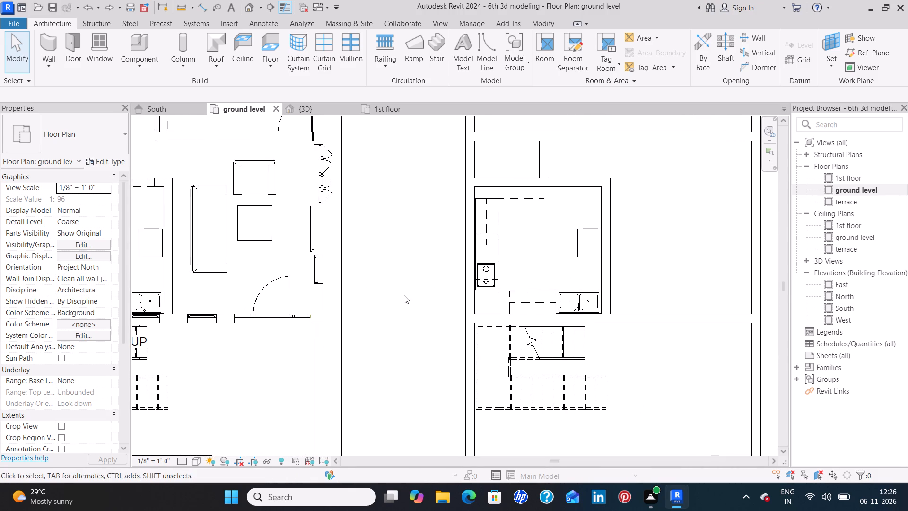
middle_drag(362, 305, 496, 310)
scroll(385, 305, down, 1)
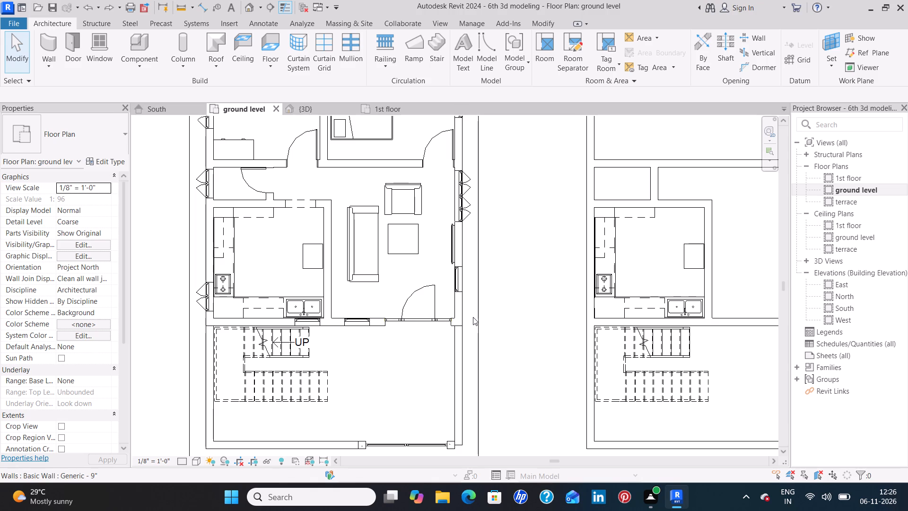
click(311, 103)
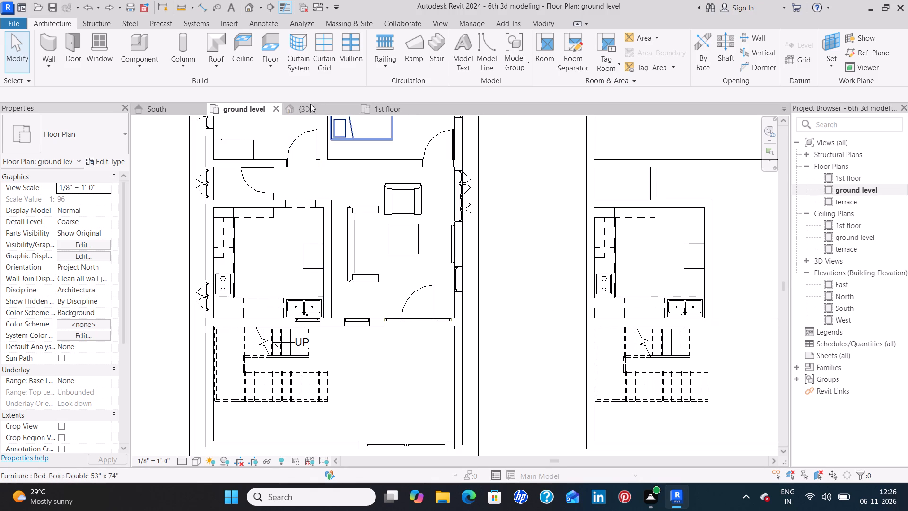
click(309, 106)
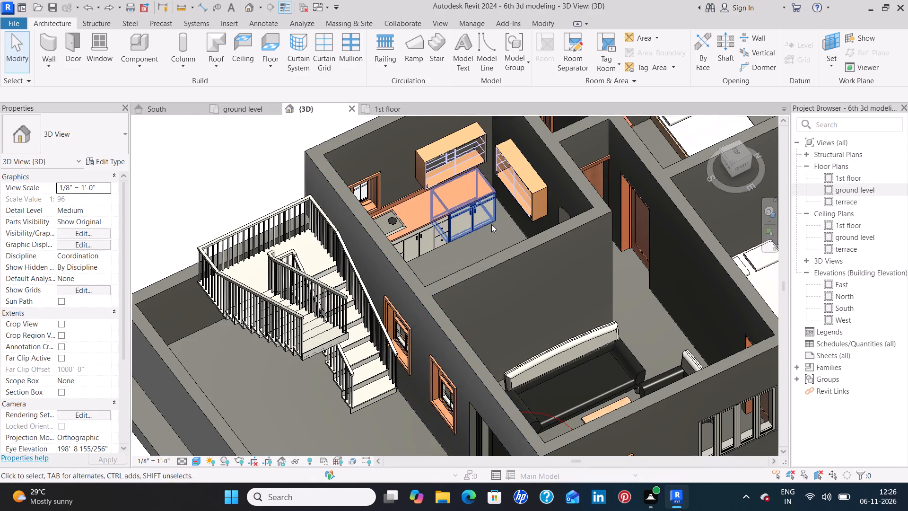
shift+middle_drag(517, 223, 489, 251)
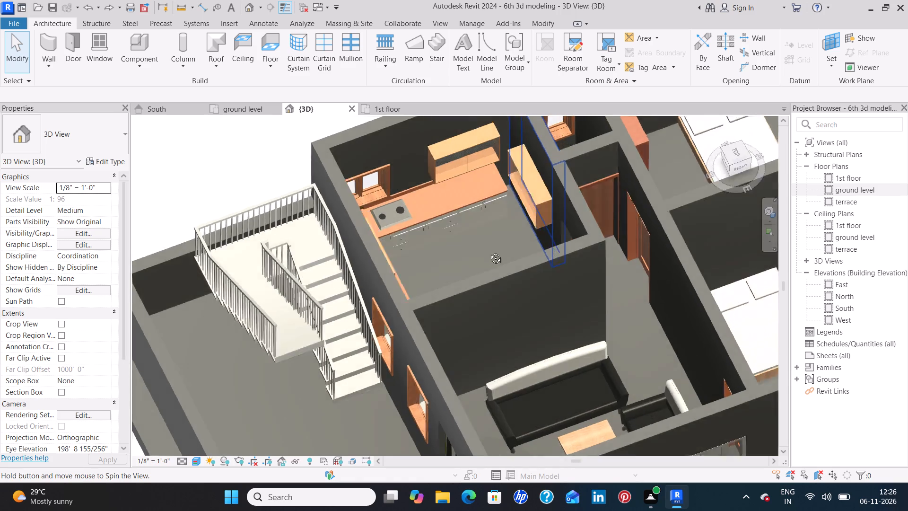
shift+middle_drag(489, 251, 366, 247)
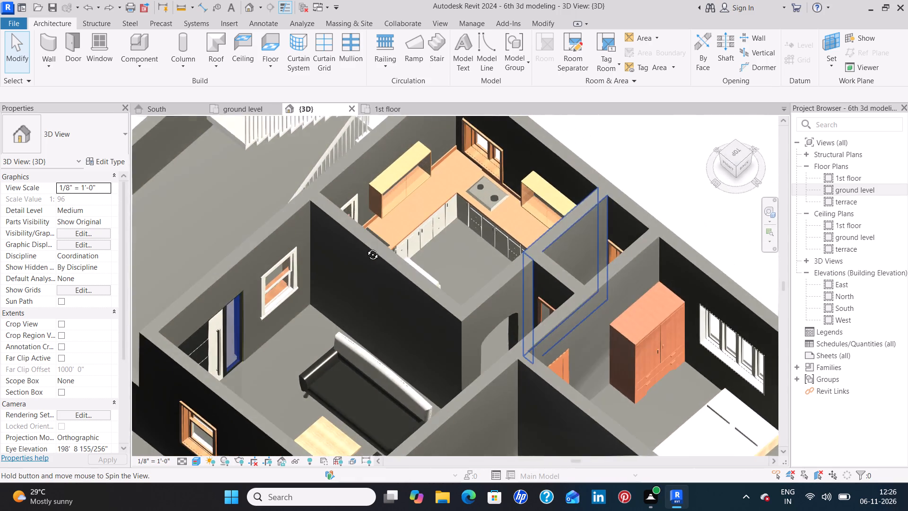
shift+middle_drag(366, 247, 373, 257)
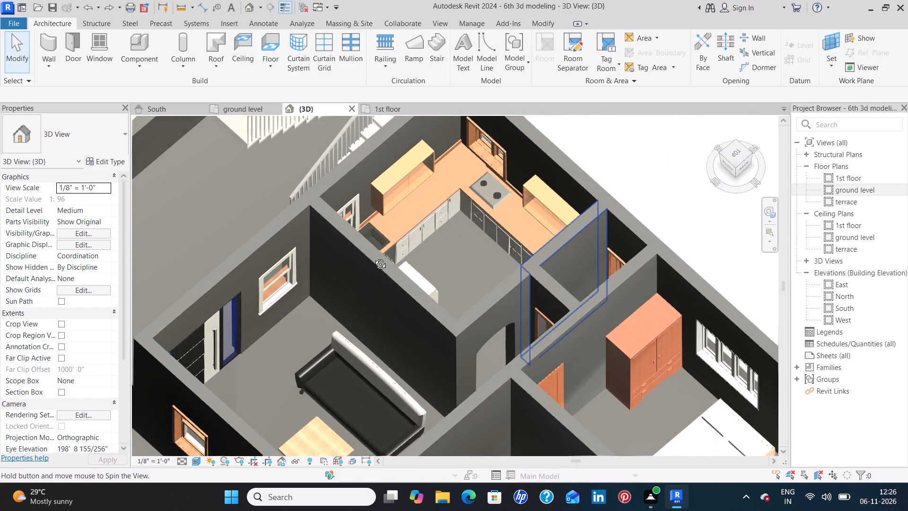
shift+middle_drag(373, 257, 445, 270)
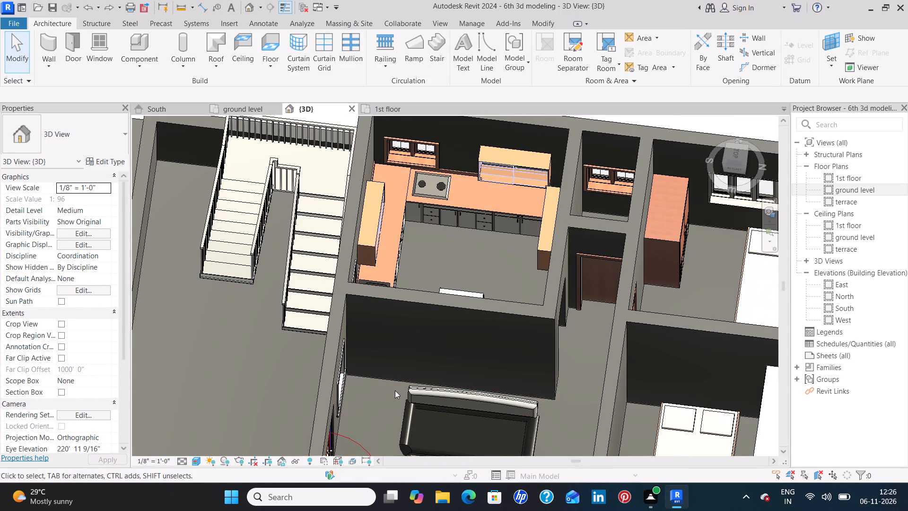
middle_drag(396, 385, 432, 151)
middle_drag(423, 326, 458, 119)
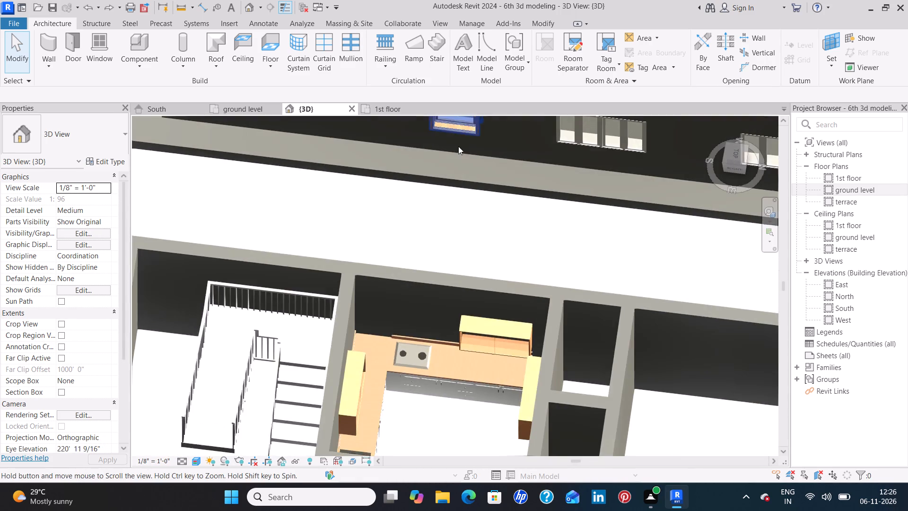
middle_drag(407, 360, 425, 220)
shift+middle_drag(466, 282, 464, 293)
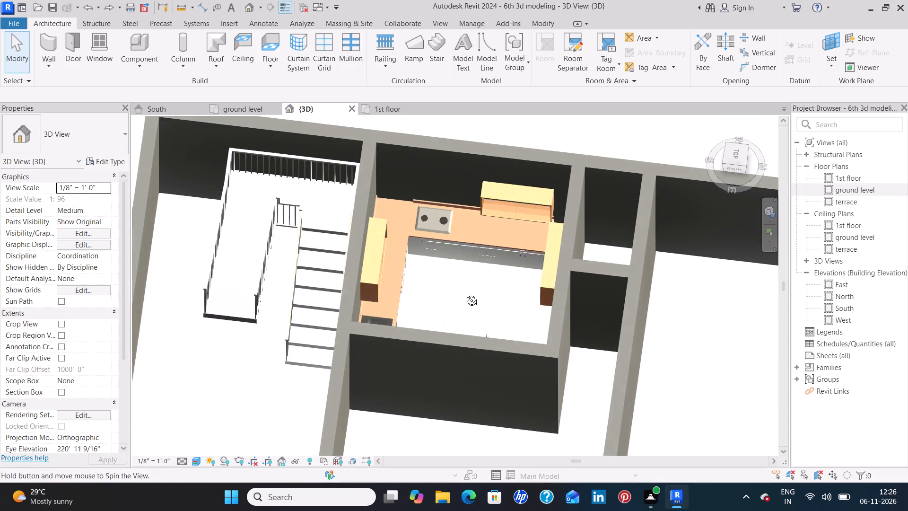
shift+middle_drag(464, 293, 431, 291)
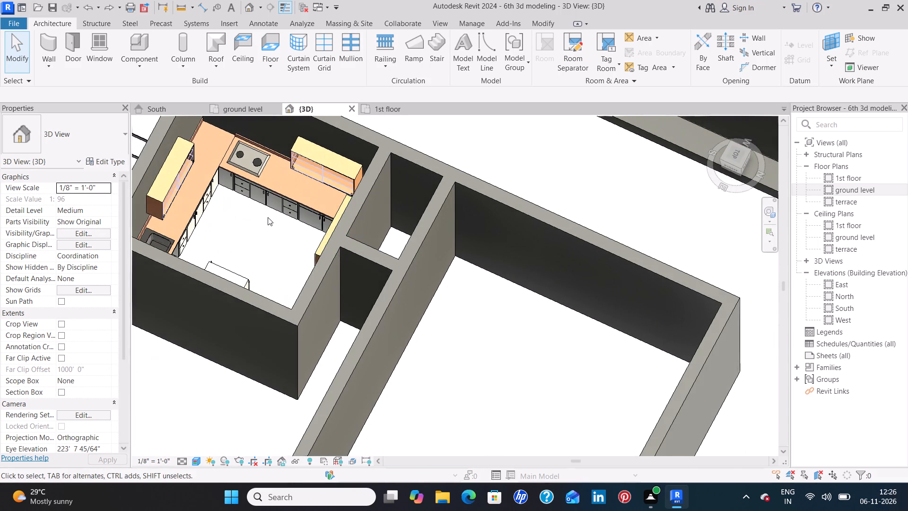
middle_drag(268, 220, 332, 251)
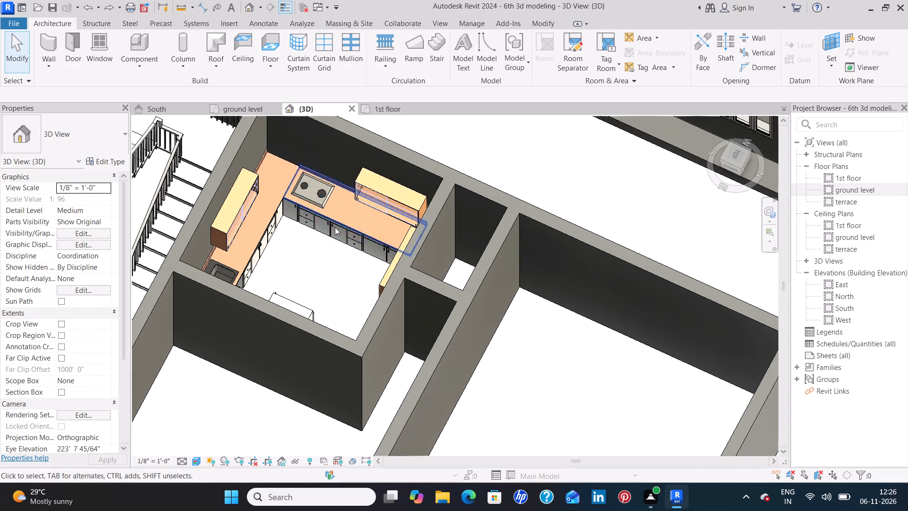
shift+middle_drag(314, 246, 426, 319)
middle_drag(441, 311, 227, 247)
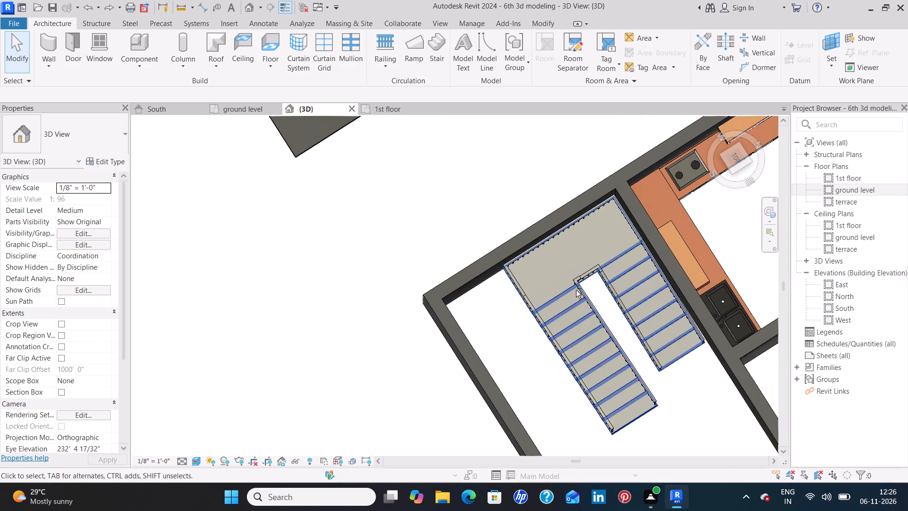
shift+middle_drag(593, 288, 616, 236)
middle_drag(615, 236, 589, 255)
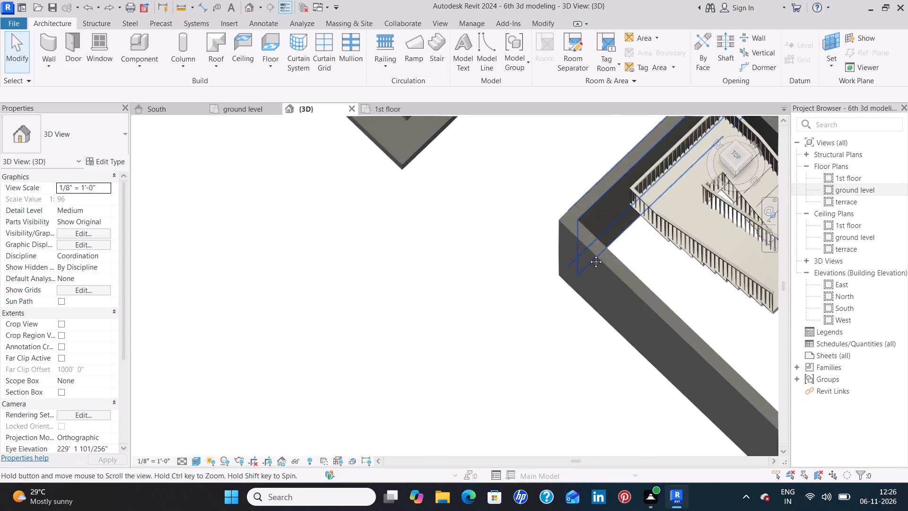
middle_drag(589, 255, 399, 321)
middle_drag(660, 169, 666, 135)
middle_drag(664, 137, 660, 146)
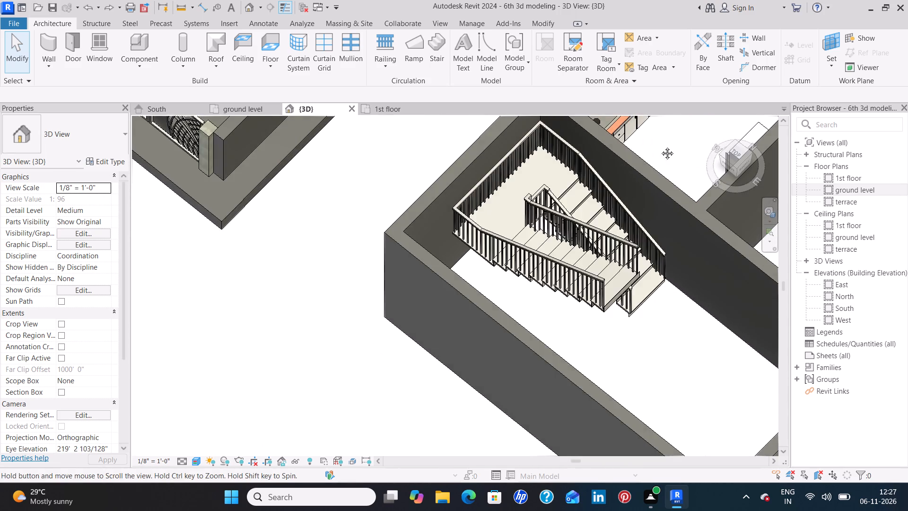
middle_drag(660, 146, 489, 294)
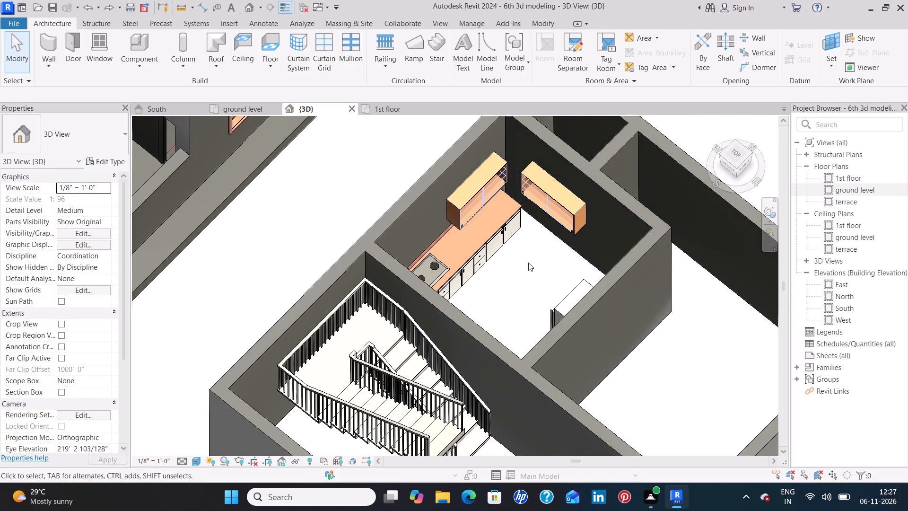
scroll(516, 269, down, 8)
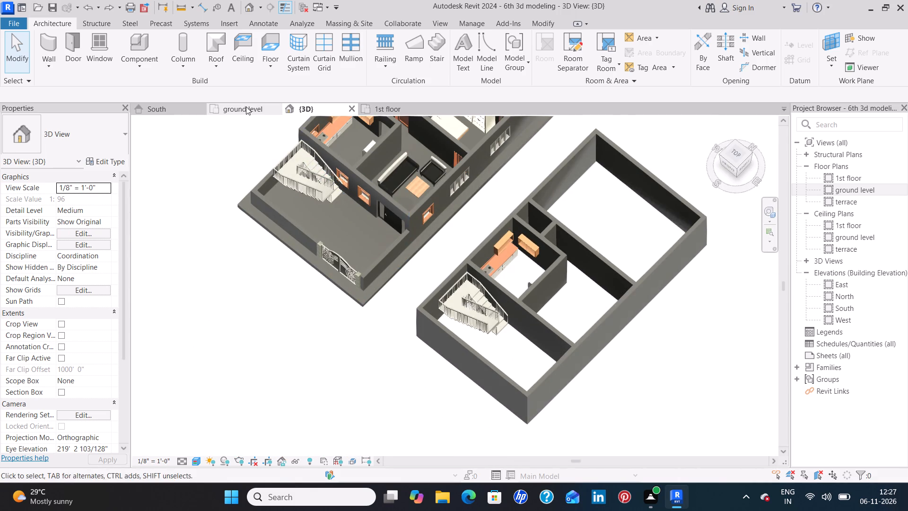
click(246, 106)
middle_drag(541, 278, 543, 252)
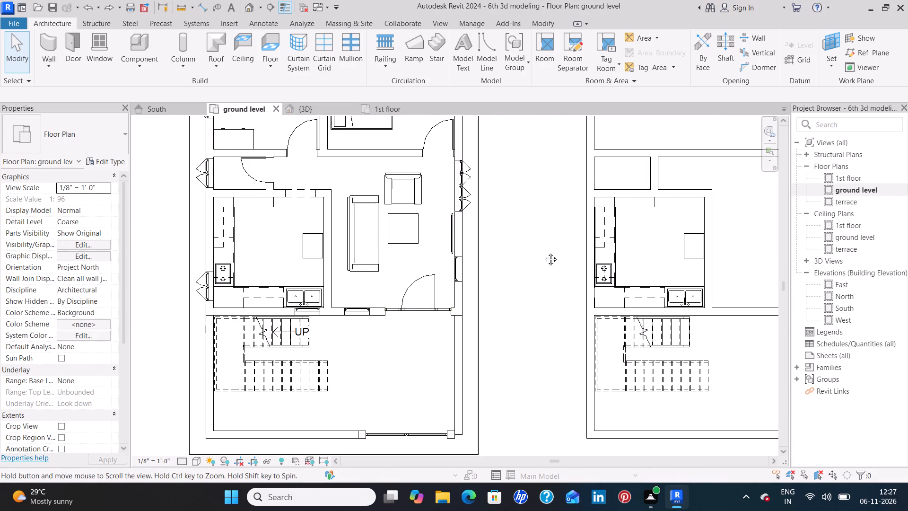
middle_drag(543, 252, 545, 238)
scroll(545, 238, down, 3)
middle_drag(544, 230, 541, 250)
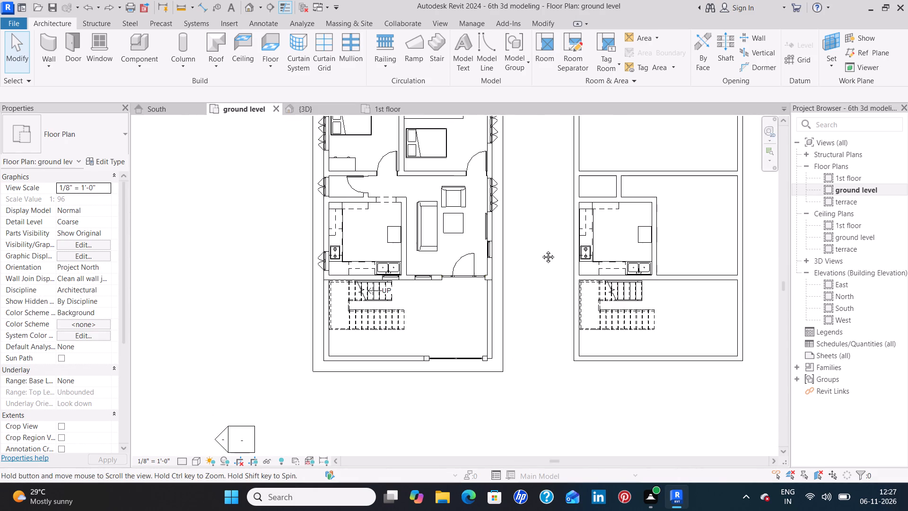
middle_drag(541, 250, 534, 322)
middle_drag(532, 324, 532, 188)
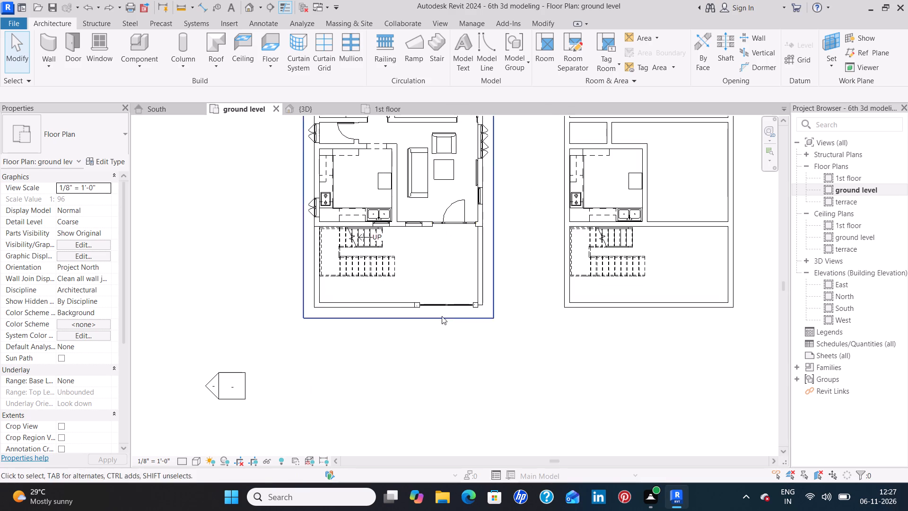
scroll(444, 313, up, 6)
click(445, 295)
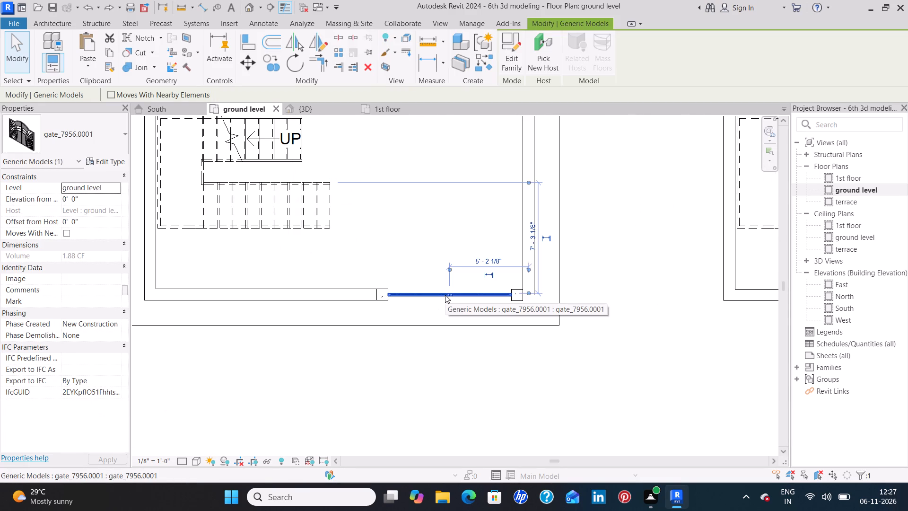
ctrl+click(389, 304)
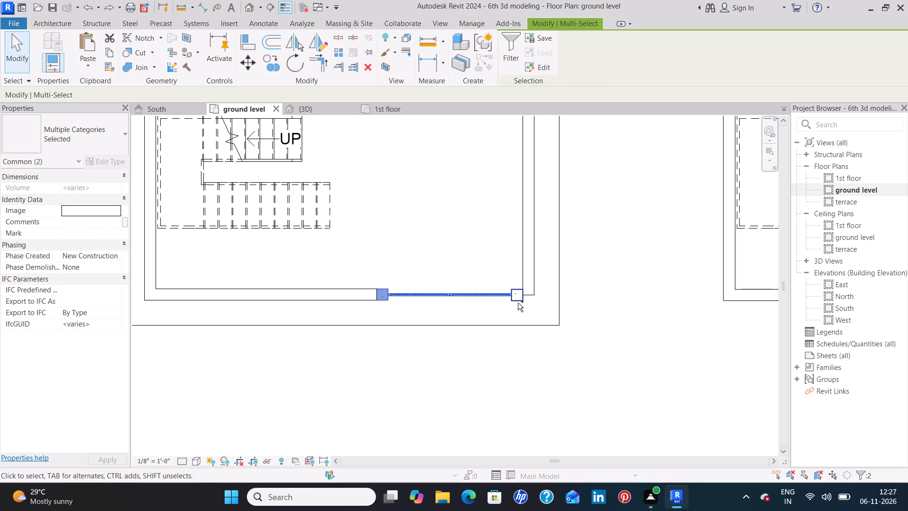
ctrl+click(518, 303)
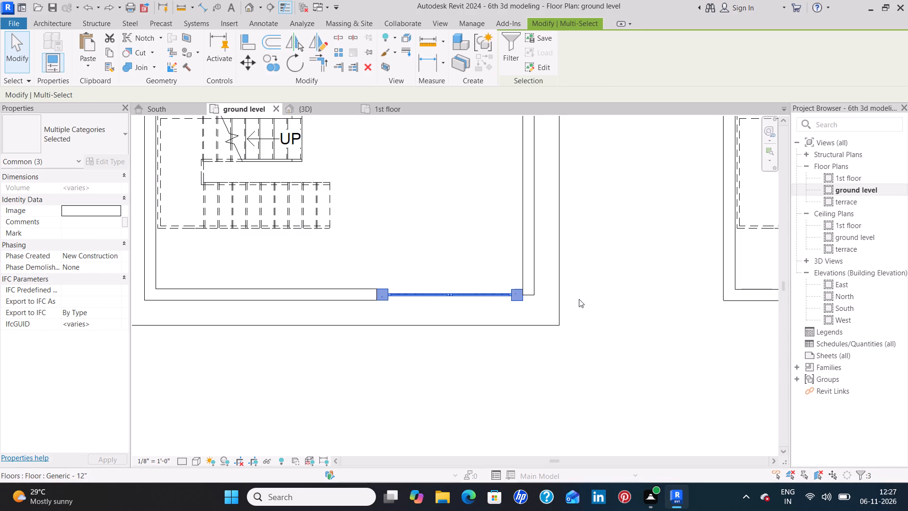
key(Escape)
Extend the south end of the house's east wall beside the gate to the adjoining 9"x9" column's outer corner.
click(530, 291)
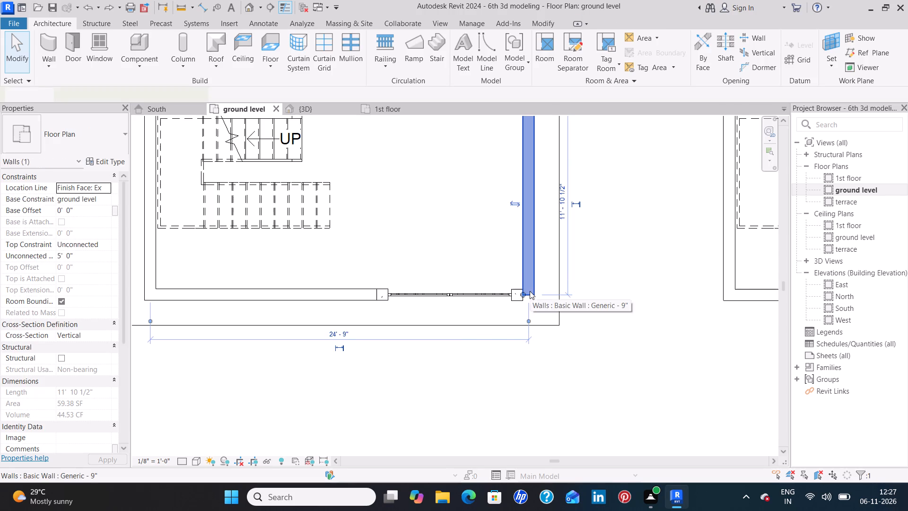
scroll(530, 295, up, 11)
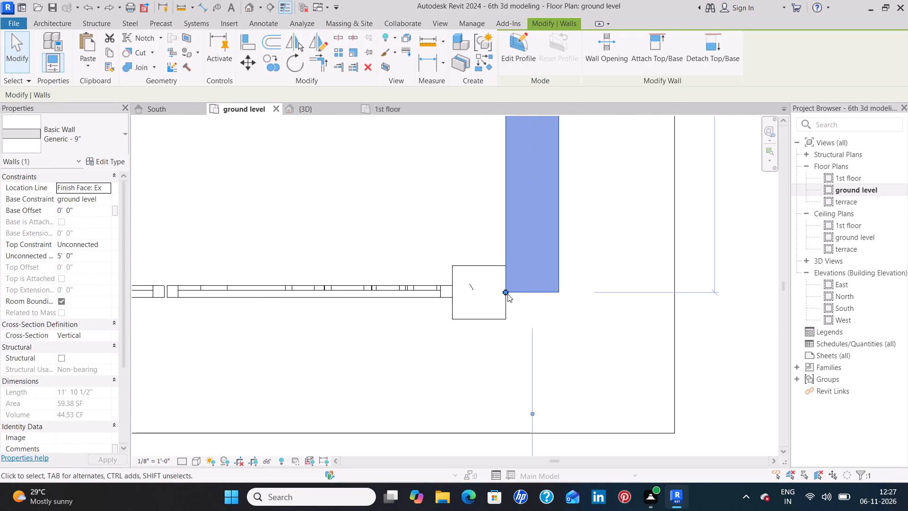
drag(506, 293, 504, 316)
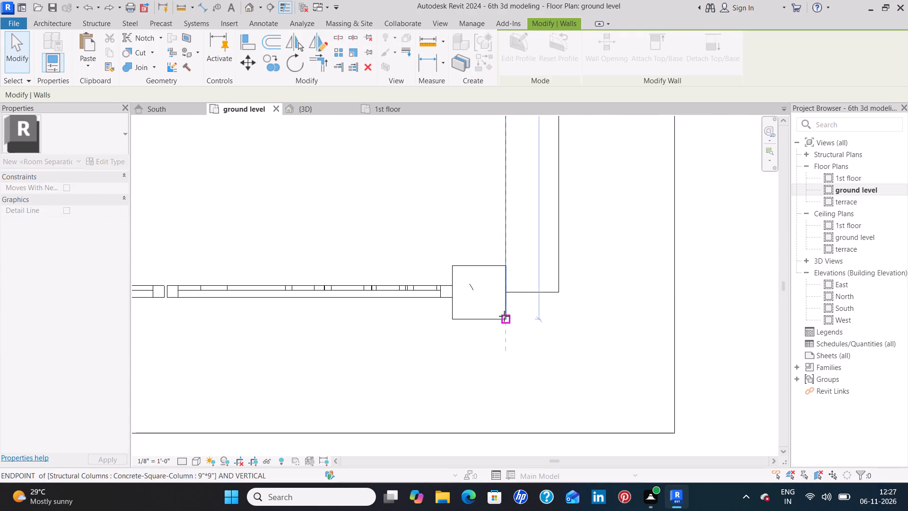
drag(504, 316, 504, 317)
click(556, 360)
Split the new outline's west wall level with the stair area's north inner face, keeping the inner segment.
scroll(556, 362, down, 3)
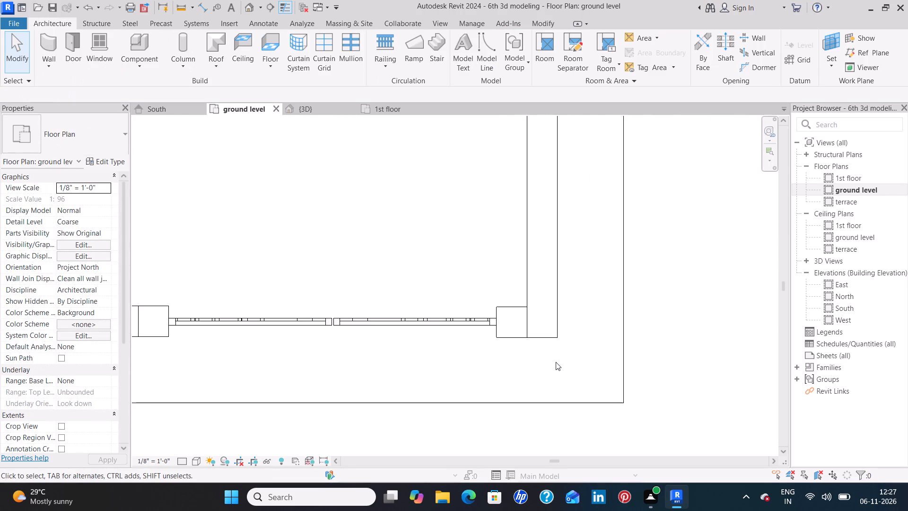
scroll(556, 362, down, 6)
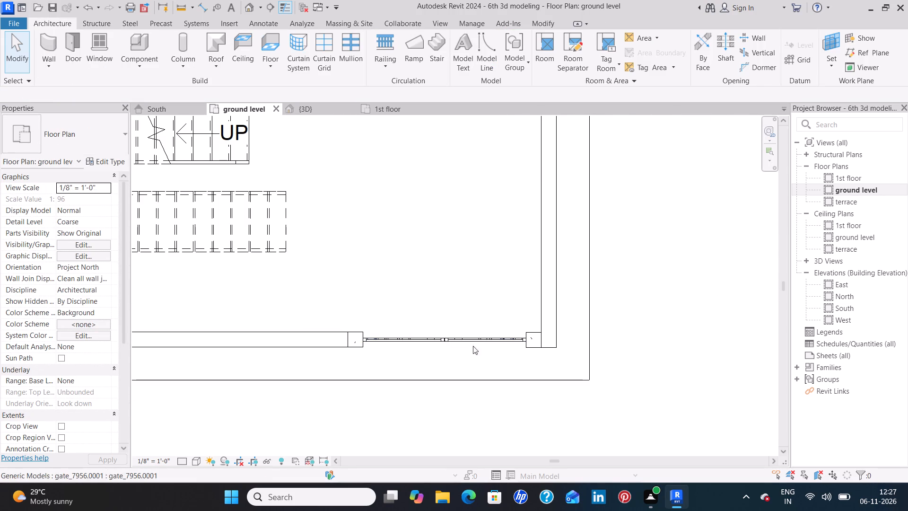
scroll(605, 323, down, 3)
middle_drag(664, 320, 395, 293)
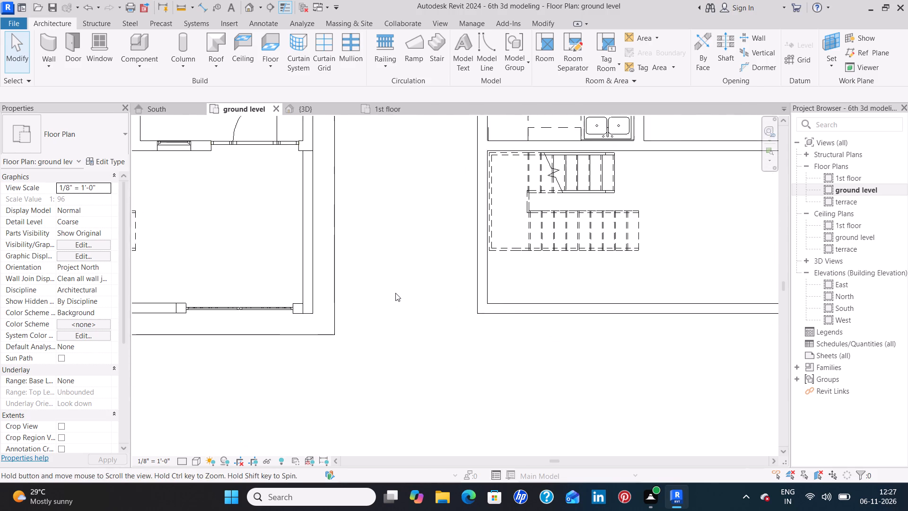
middle_drag(395, 293, 397, 293)
scroll(394, 293, down, 2)
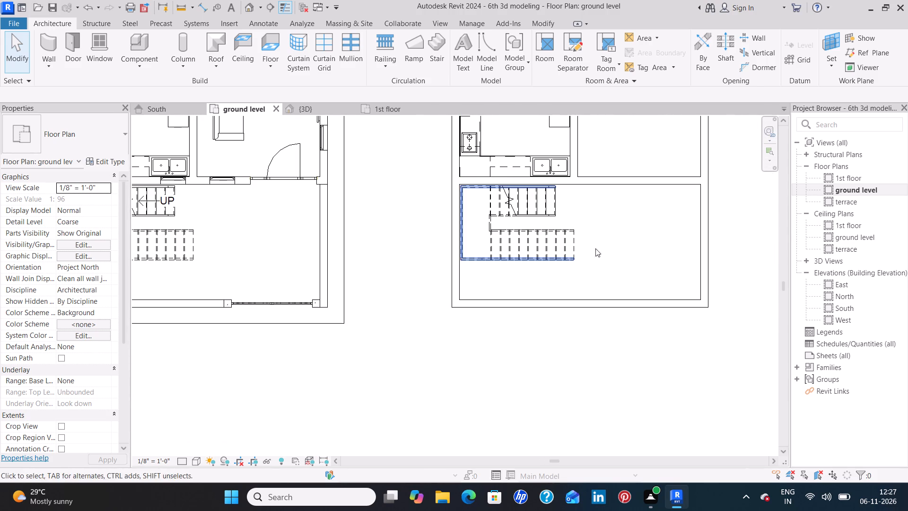
scroll(607, 231, up, 3)
scroll(608, 236, down, 2)
middle_drag(608, 239, 608, 257)
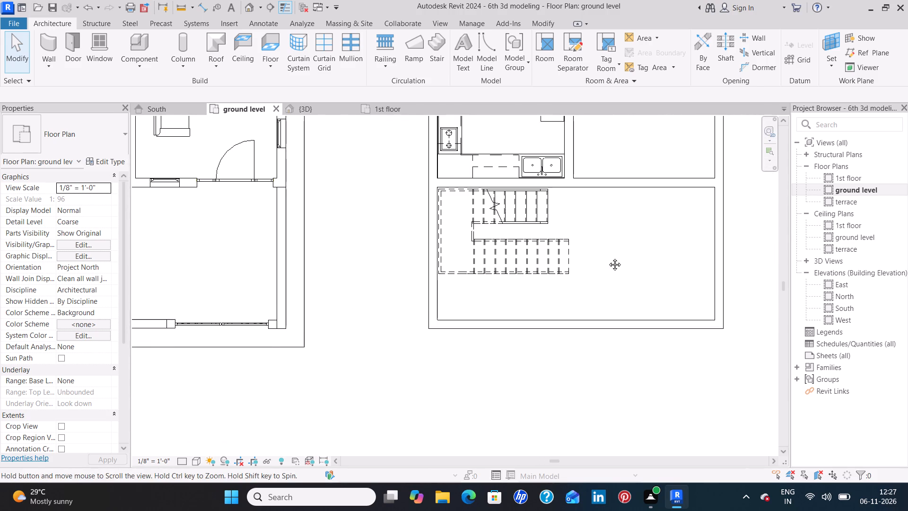
middle_drag(608, 257, 586, 312)
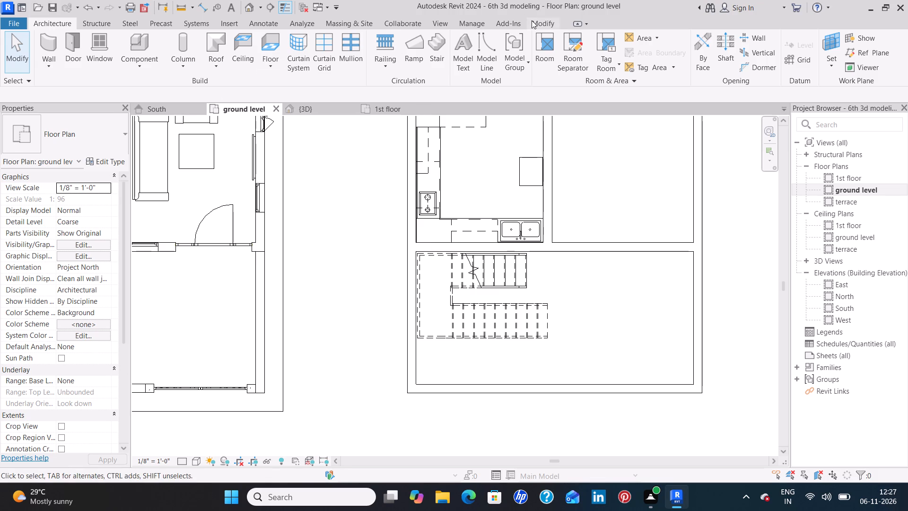
click(533, 23)
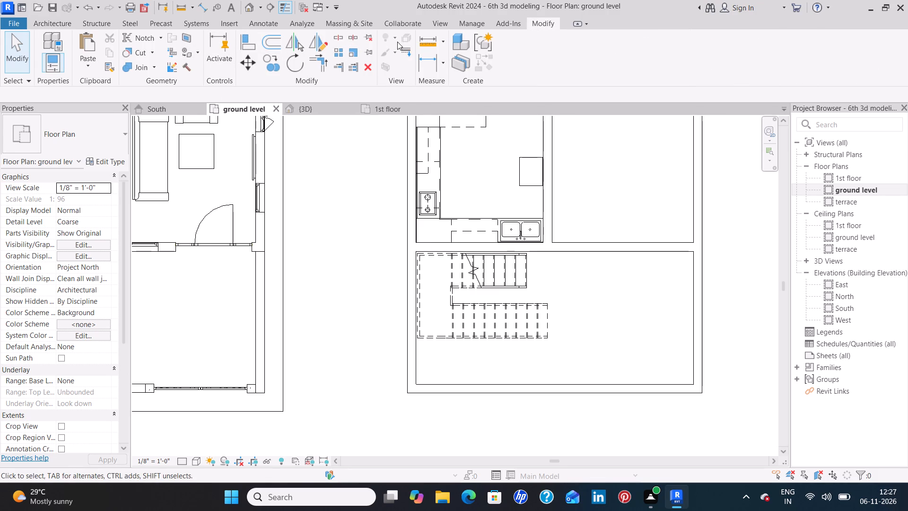
click(339, 38)
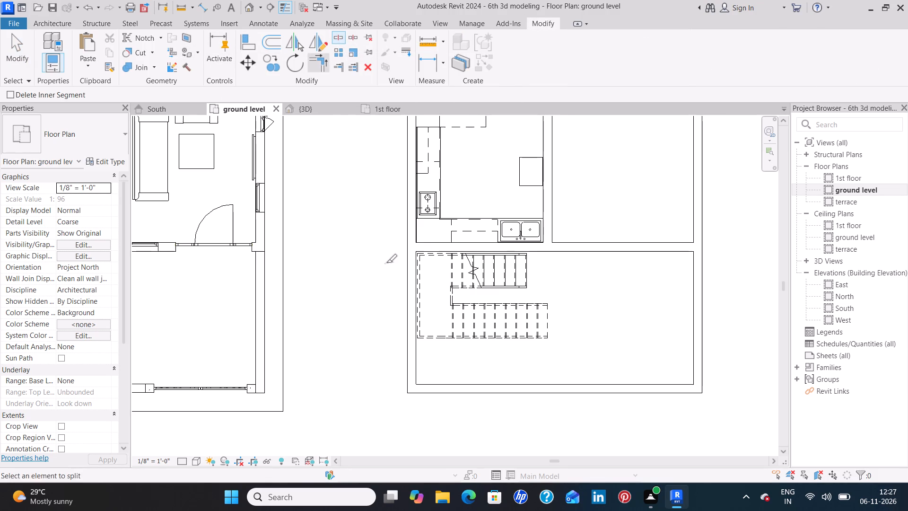
scroll(415, 252, up, 8)
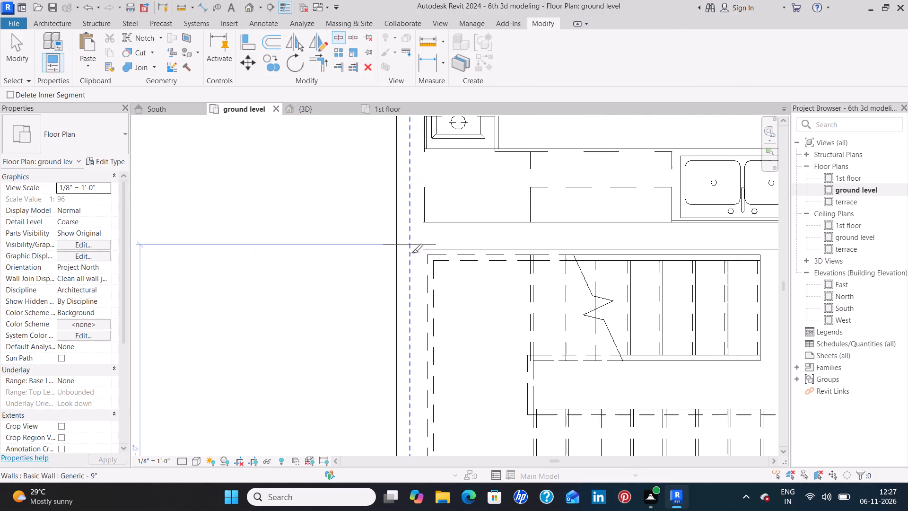
scroll(407, 243, up, 7)
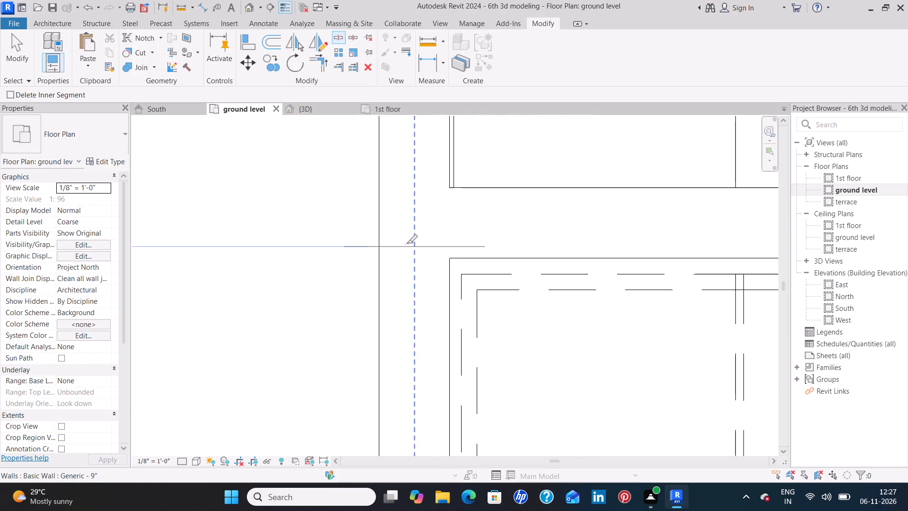
scroll(411, 258, up, 3)
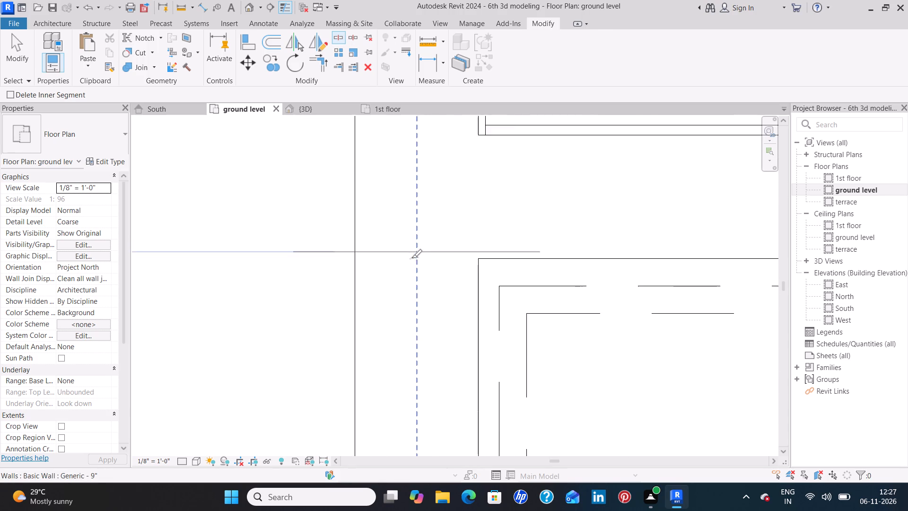
scroll(411, 258, up, 4)
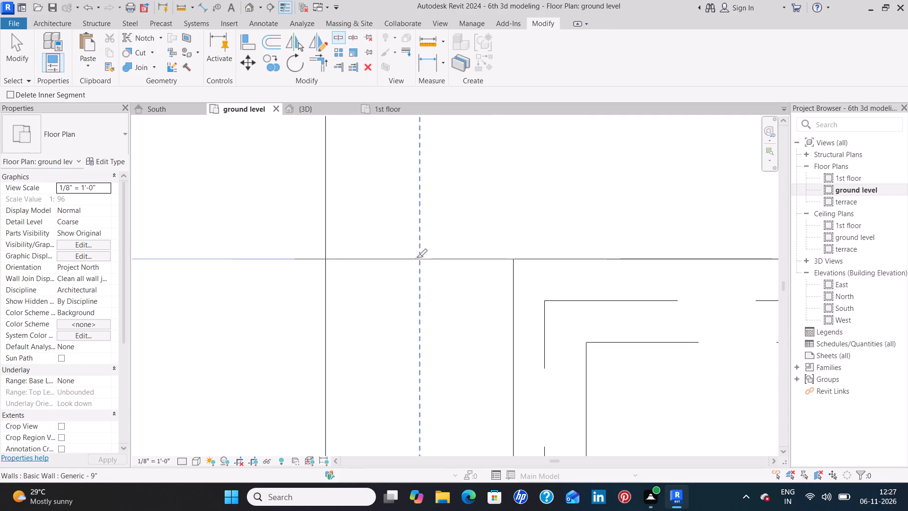
click(417, 257)
Split the new outline's east wall level with the stair area's north inner face.
scroll(479, 283, down, 11)
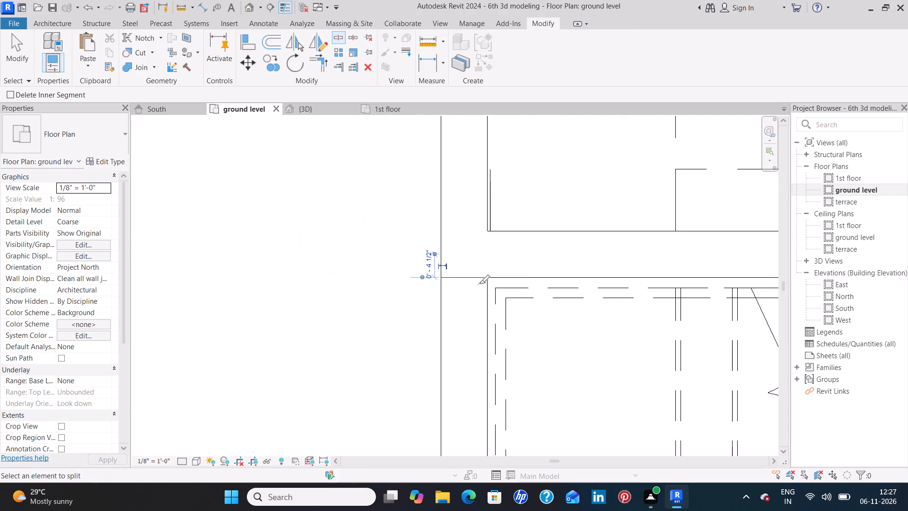
scroll(479, 283, down, 3)
middle_drag(552, 349, 320, 270)
scroll(299, 265, down, 4)
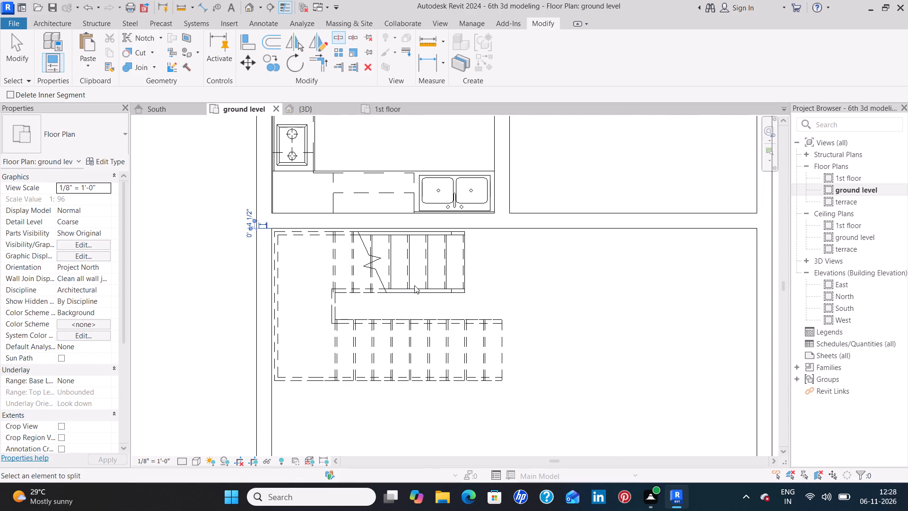
middle_drag(621, 306, 476, 328)
scroll(618, 251, up, 3)
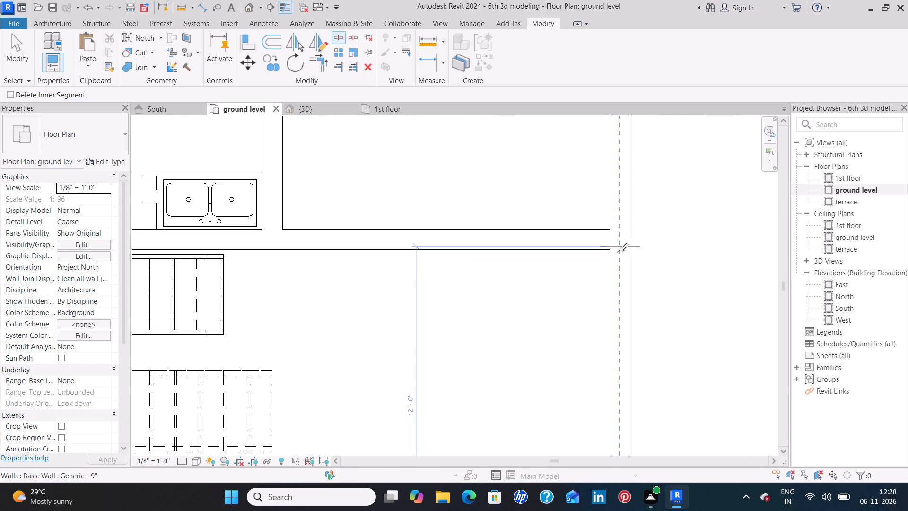
scroll(618, 251, up, 6)
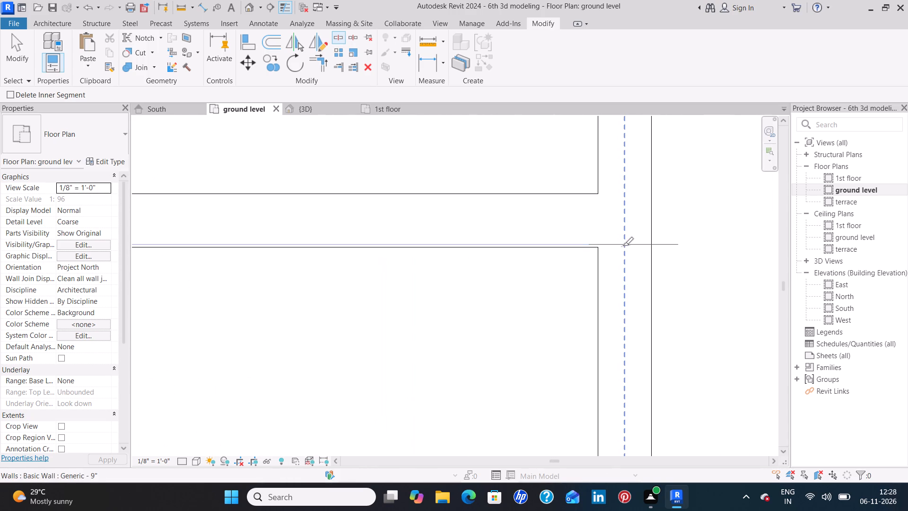
scroll(625, 248, up, 2)
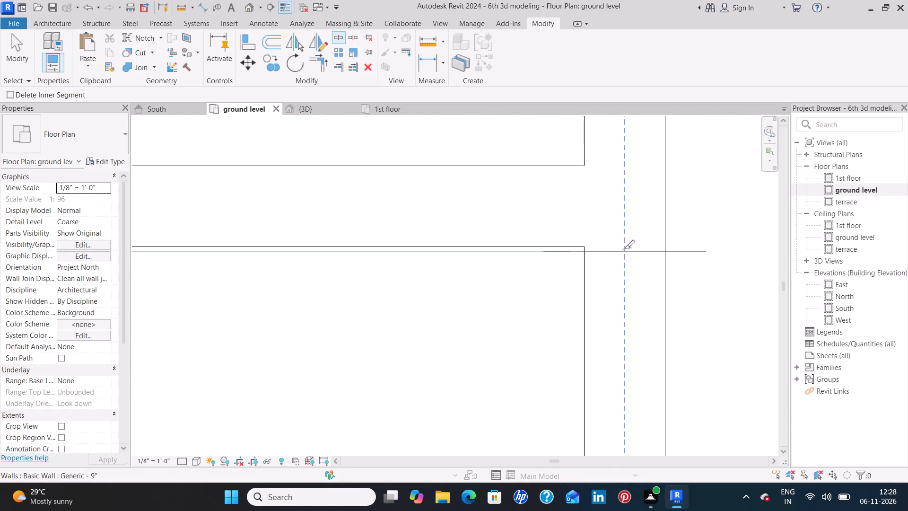
scroll(624, 248, up, 5)
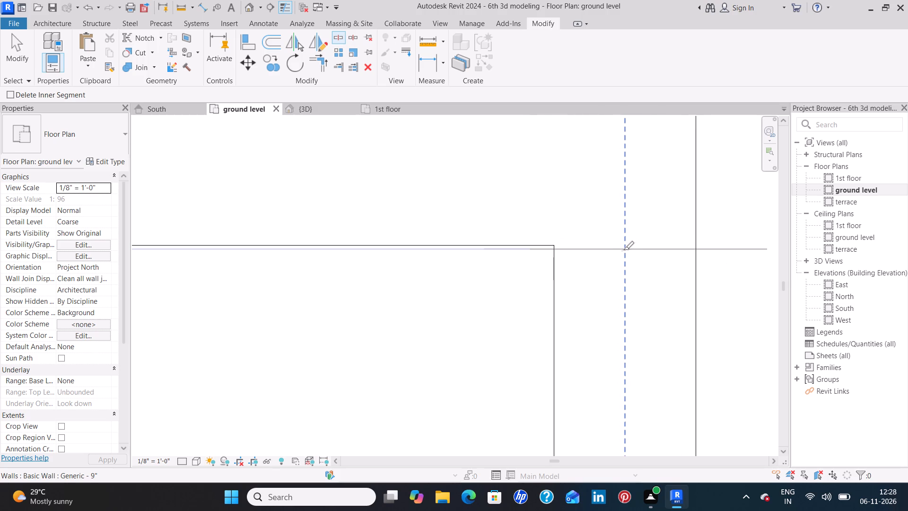
scroll(623, 250, up, 2)
click(624, 246)
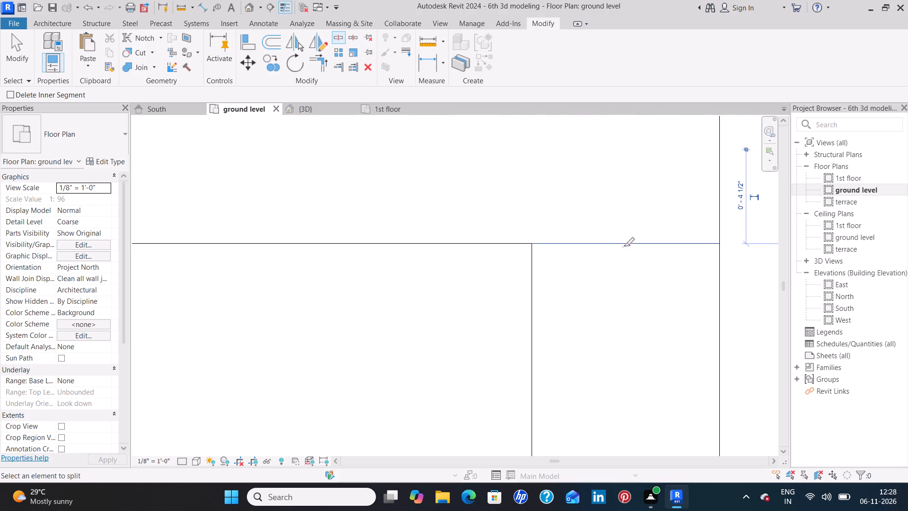
Split the new outline's south wall at the east wall's inner face, unjoining the conflicting elements.
scroll(587, 308, down, 14)
scroll(505, 326, down, 4)
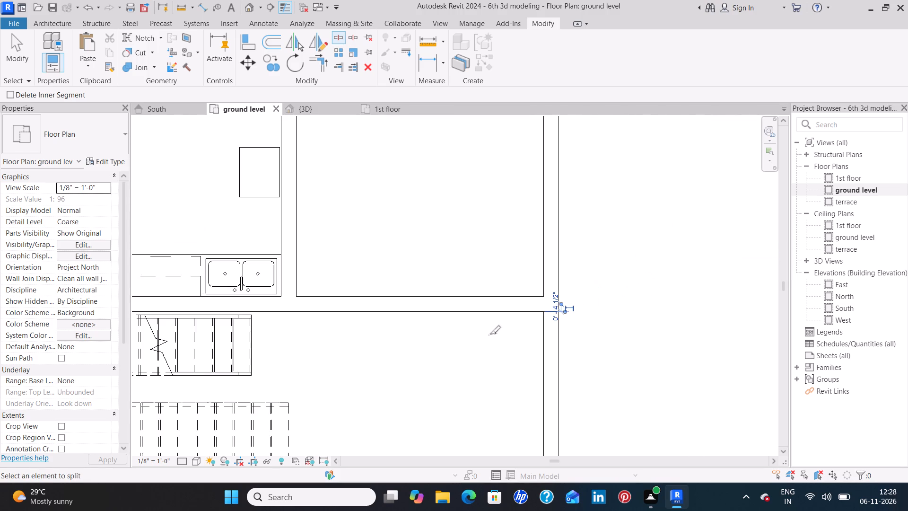
scroll(456, 377, down, 1)
middle_drag(456, 377, 519, 244)
scroll(530, 225, down, 3)
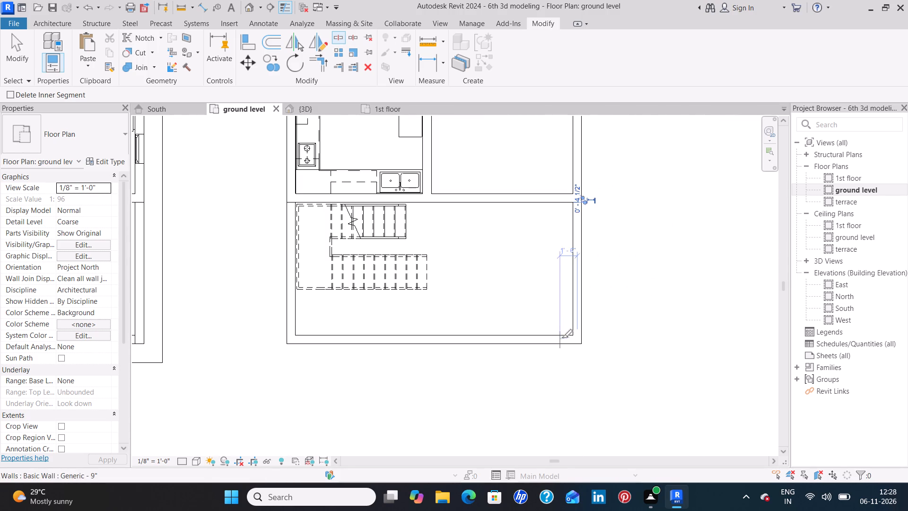
scroll(561, 339, up, 12)
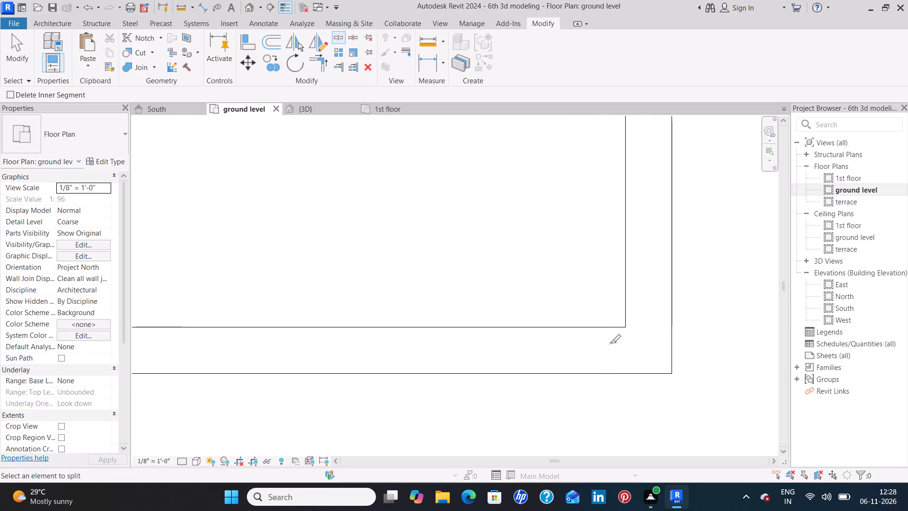
scroll(610, 344, up, 7)
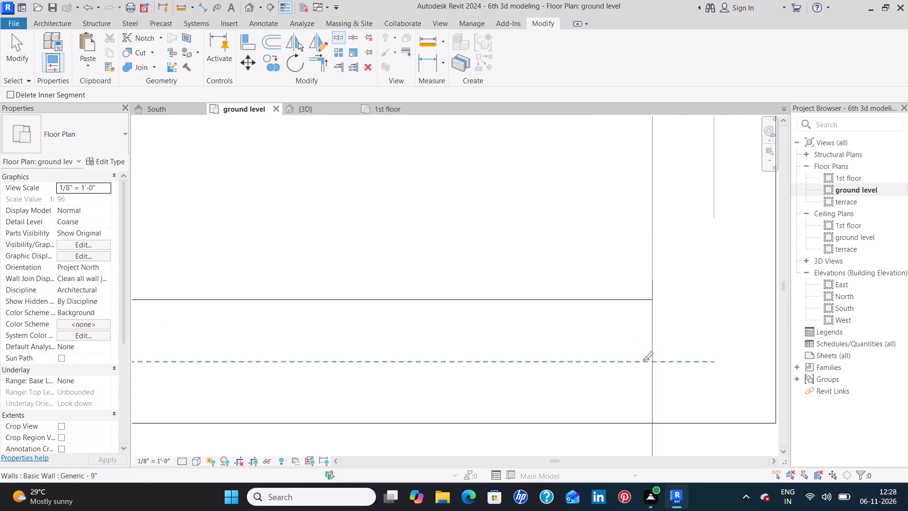
click(653, 364)
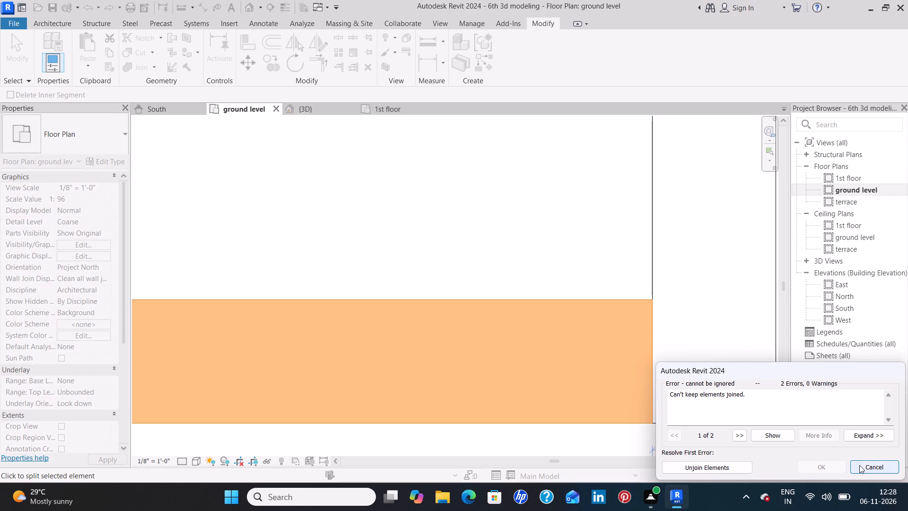
click(732, 467)
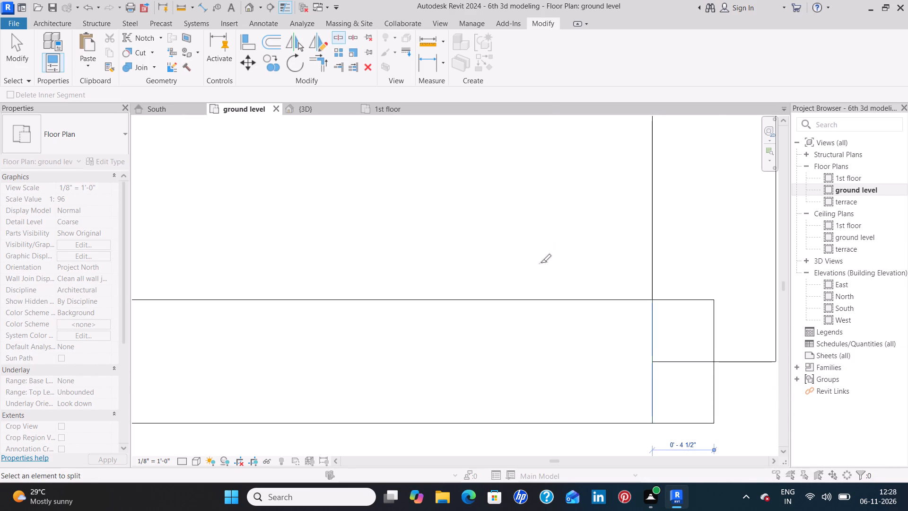
Split the new outline's south wall again about 7'-10" west of the east wall's inner face.
scroll(539, 261, down, 4)
middle_drag(491, 245, 651, 300)
scroll(651, 300, down, 2)
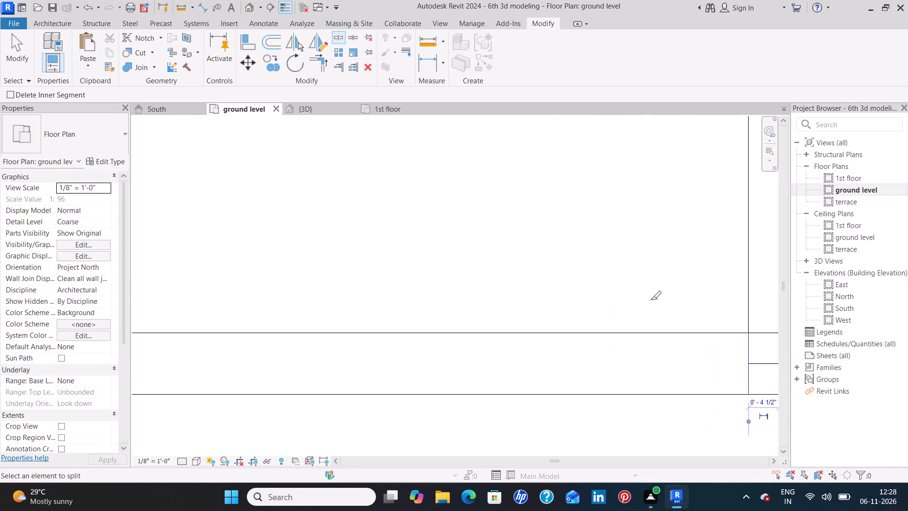
scroll(651, 300, down, 6)
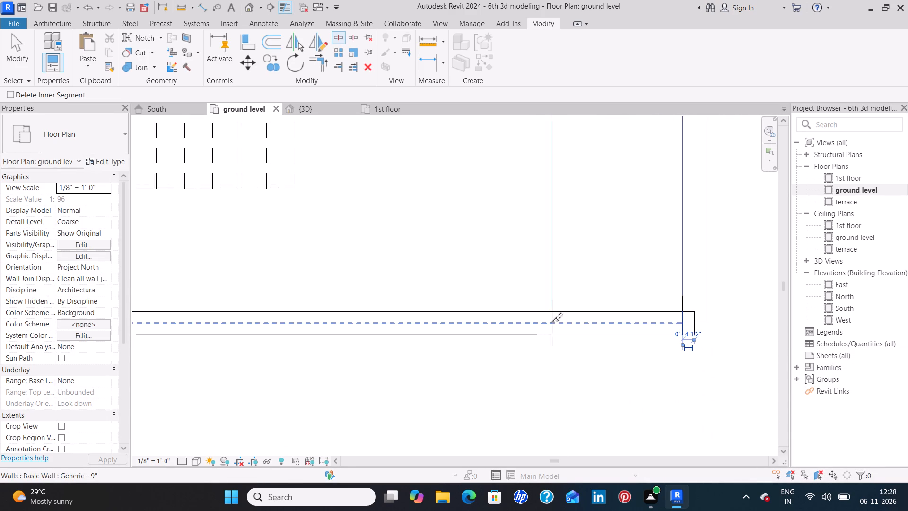
click(442, 312)
key(Escape)
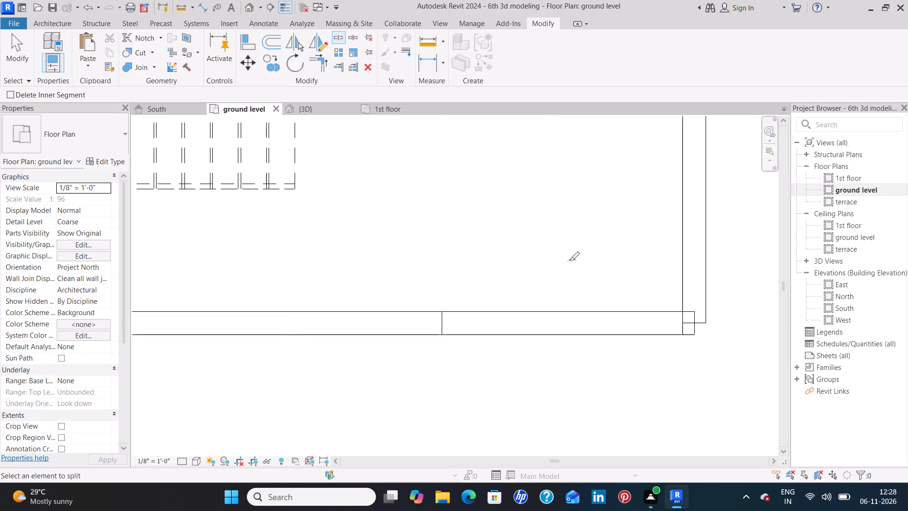
key(Escape)
Delete the south wall segment between the two splits near the new outline's southeast corner.
scroll(567, 307, down, 5)
scroll(551, 256, down, 2)
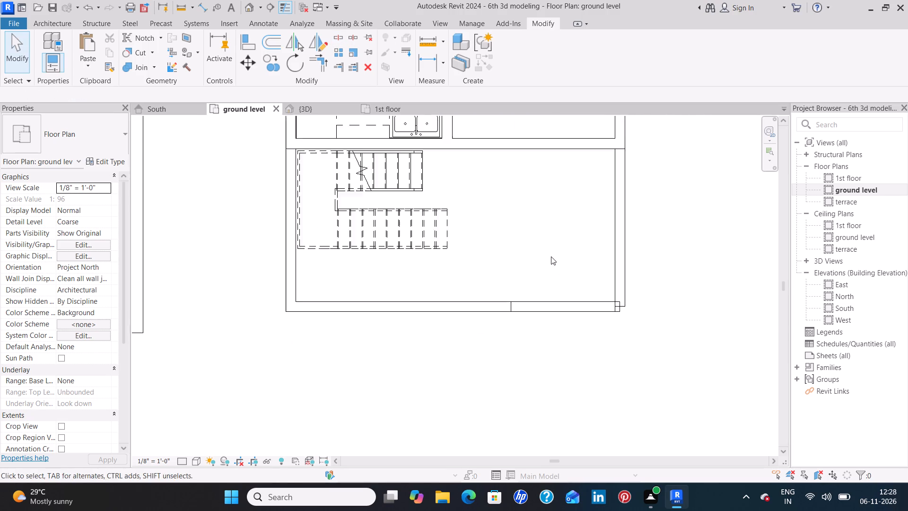
scroll(551, 256, down, 1)
middle_drag(539, 230, 534, 267)
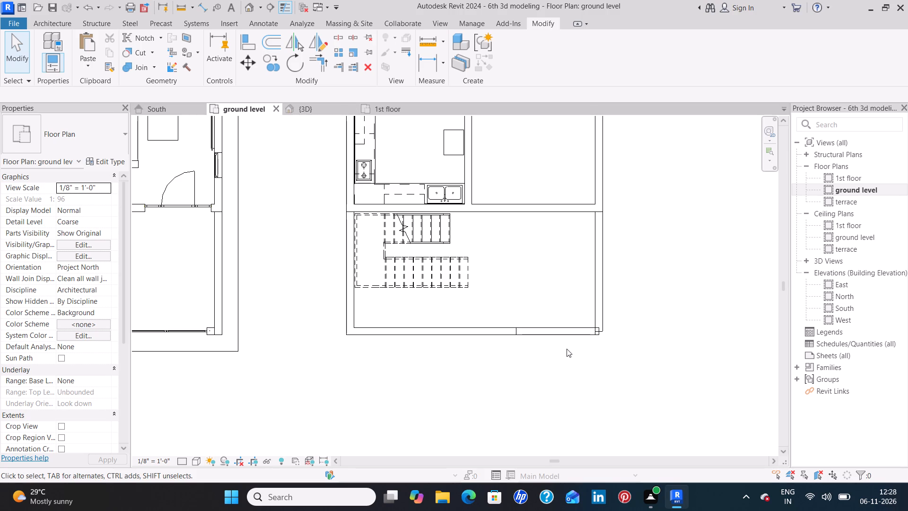
click(562, 335)
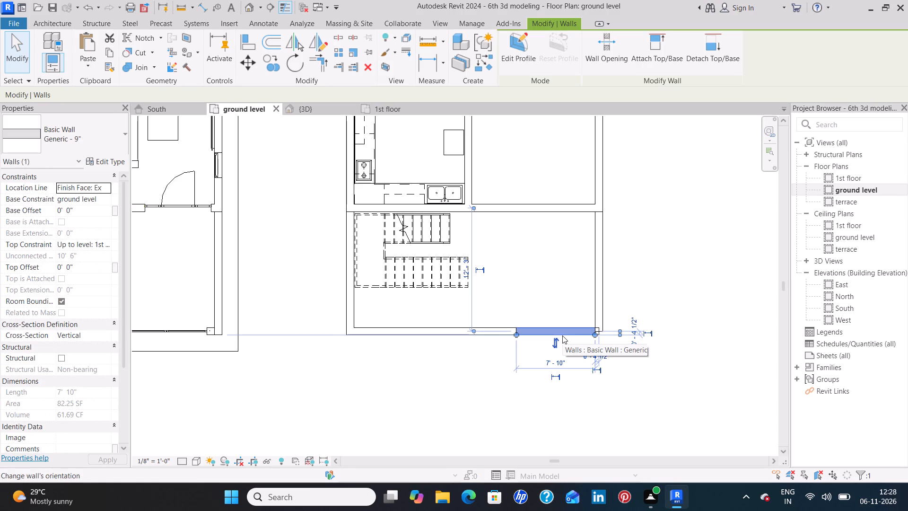
key(Delete)
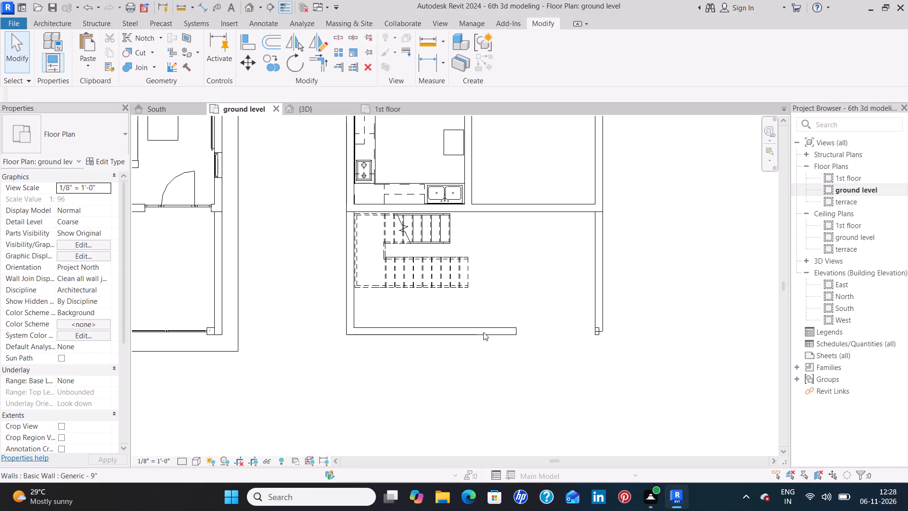
Set the stair area's west, south and east outer walls to an unconnected top with a height of 5'.
click(483, 332)
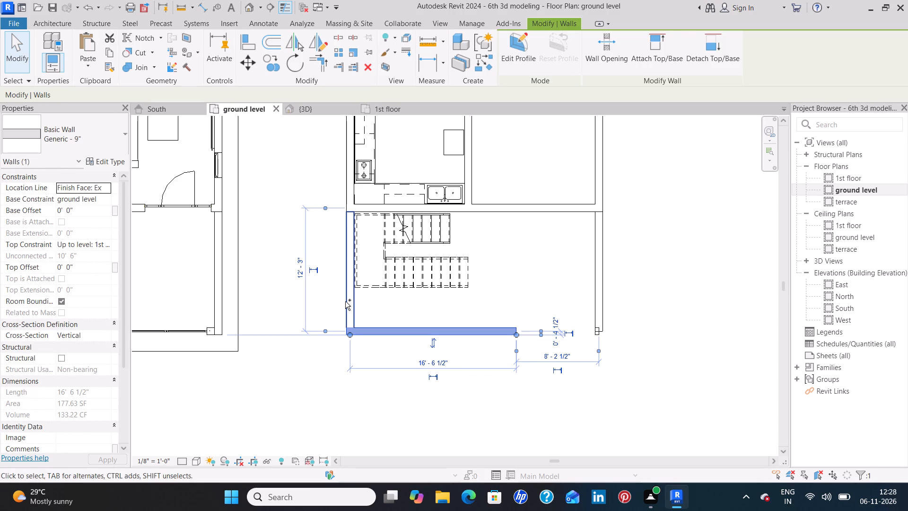
ctrl+click(345, 301)
ctrl+click(597, 310)
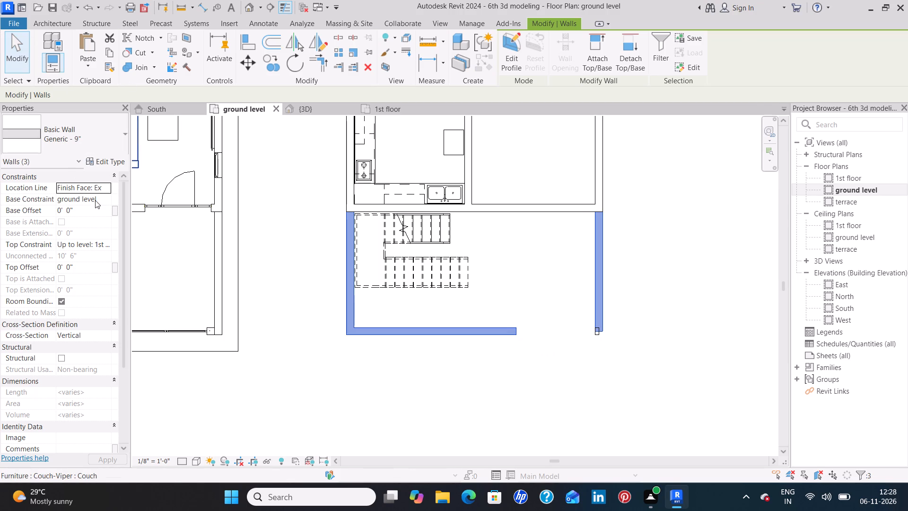
click(106, 246)
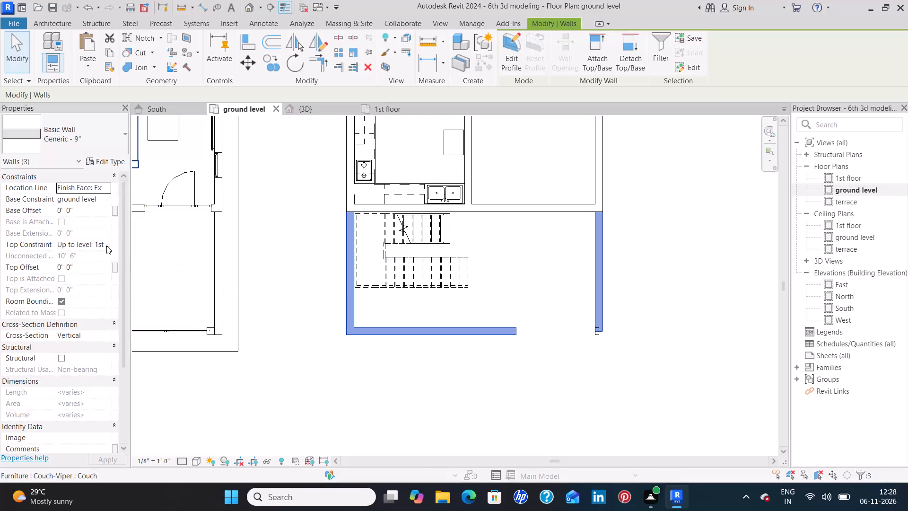
click(95, 254)
click(86, 258)
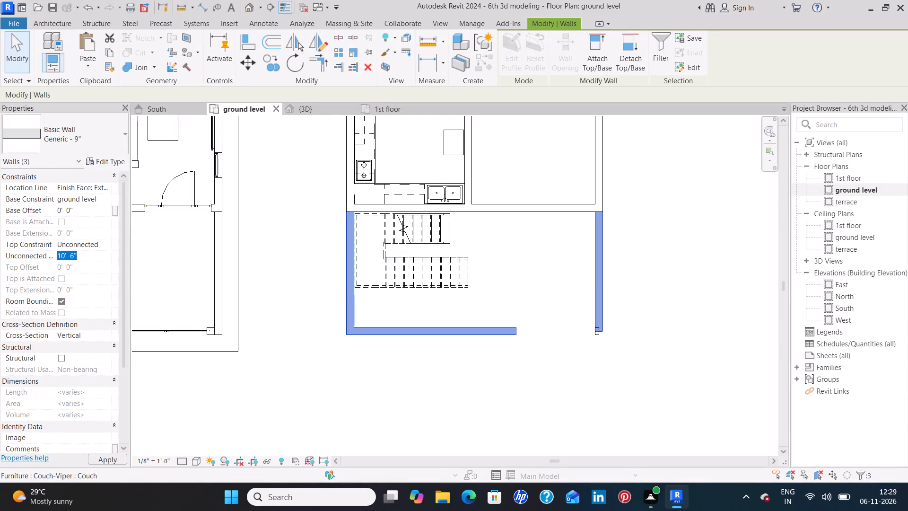
key(BackSpace)
text(5')
key(Return)
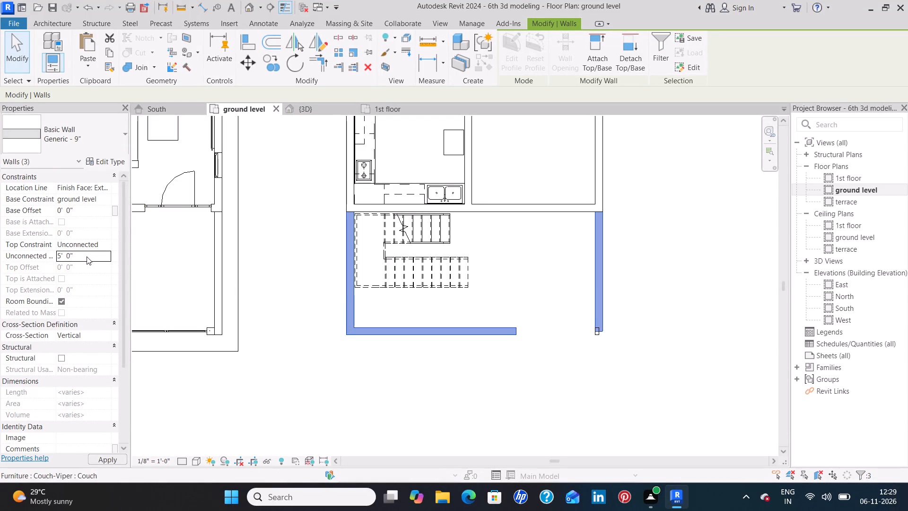
click(99, 458)
click(241, 430)
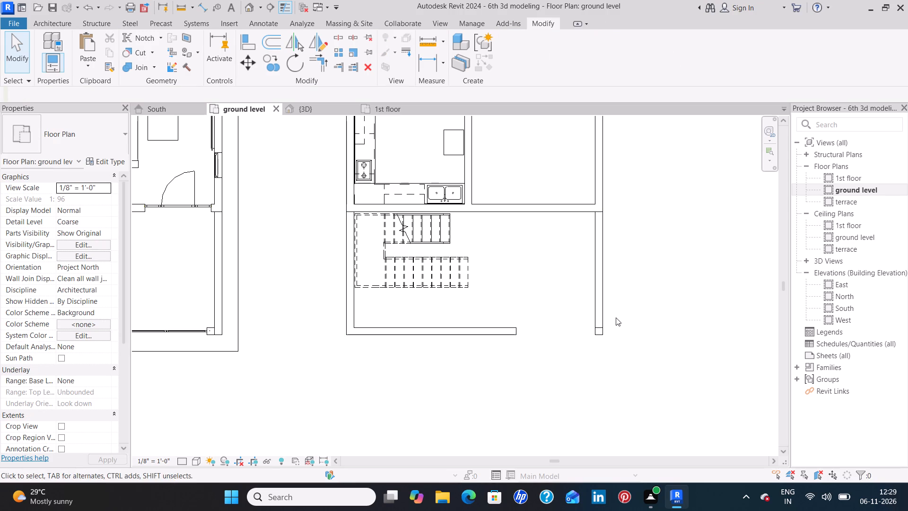
Delete the leftover wall stub at the south end of the new outline's east wall.
click(603, 338)
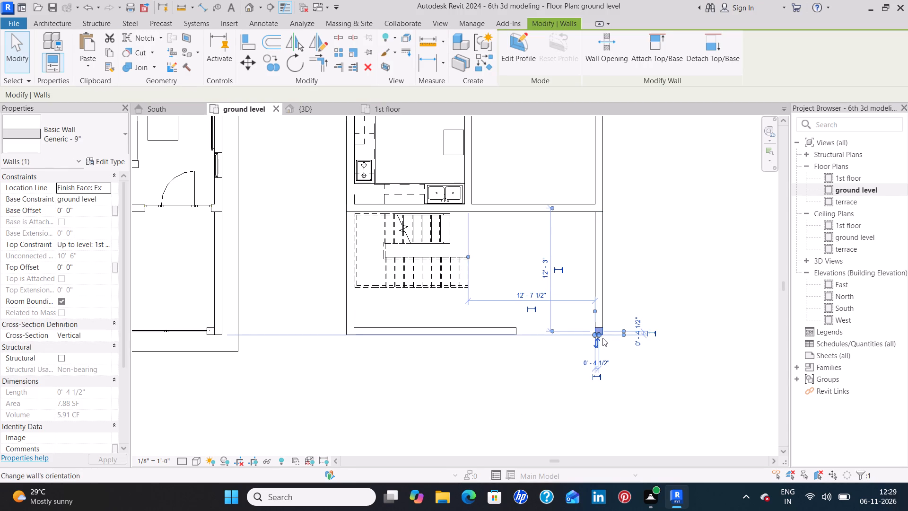
key(Delete)
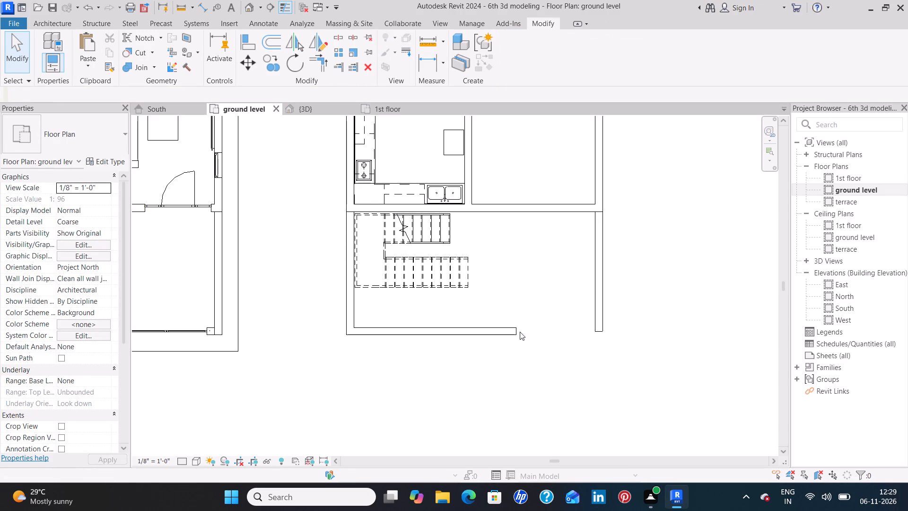
Copy the ground level house's gate and its two 9"*9" columns to the cut end of the new outline's south wall.
scroll(318, 327, down, 3)
middle_drag(315, 327, 502, 358)
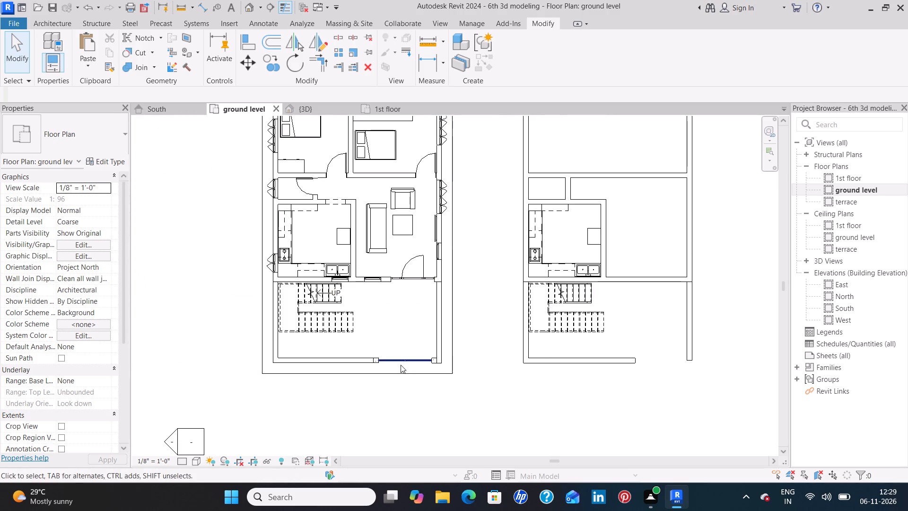
scroll(401, 364, up, 7)
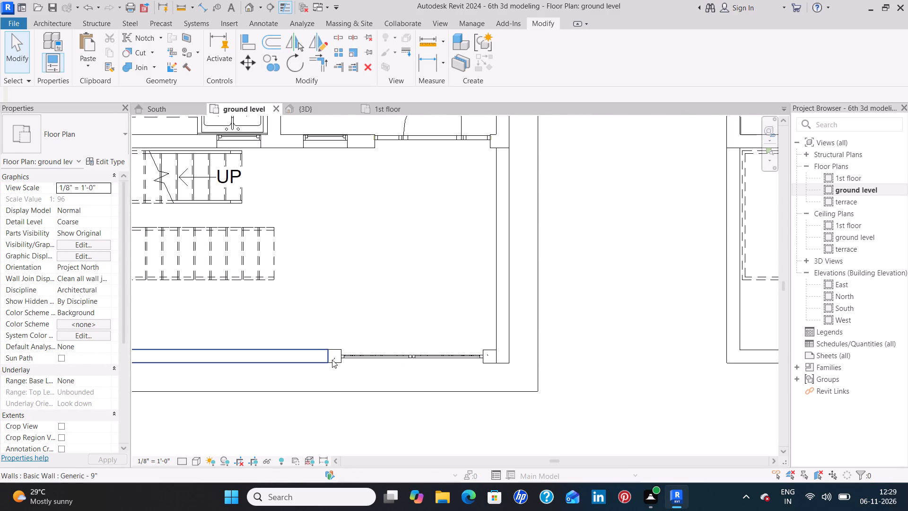
click(336, 361)
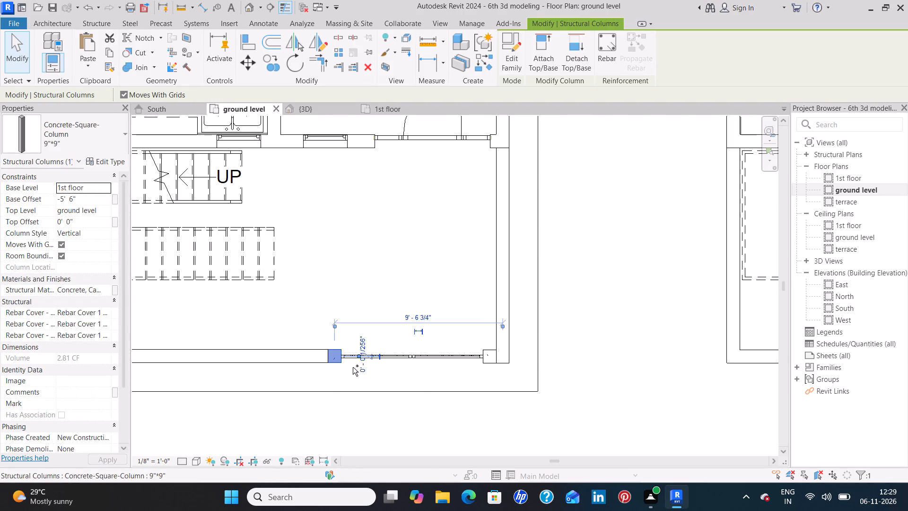
ctrl+click(408, 358)
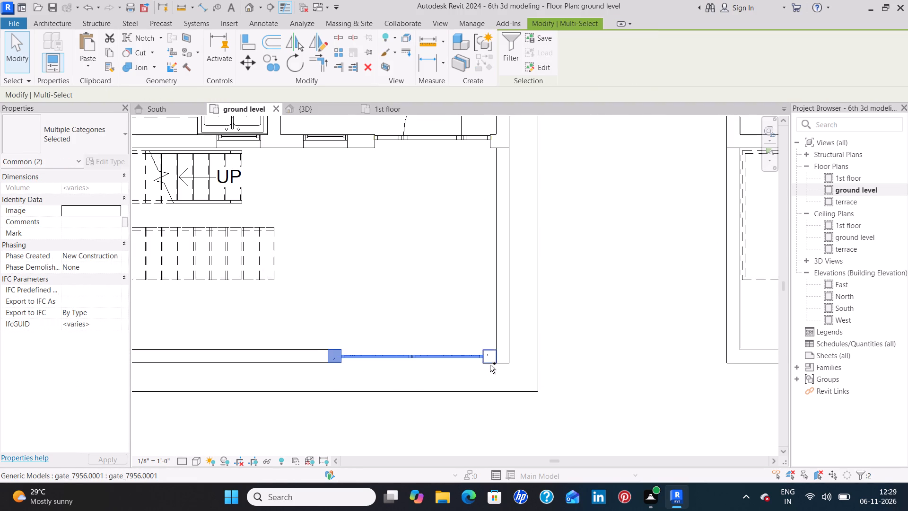
ctrl+click(489, 361)
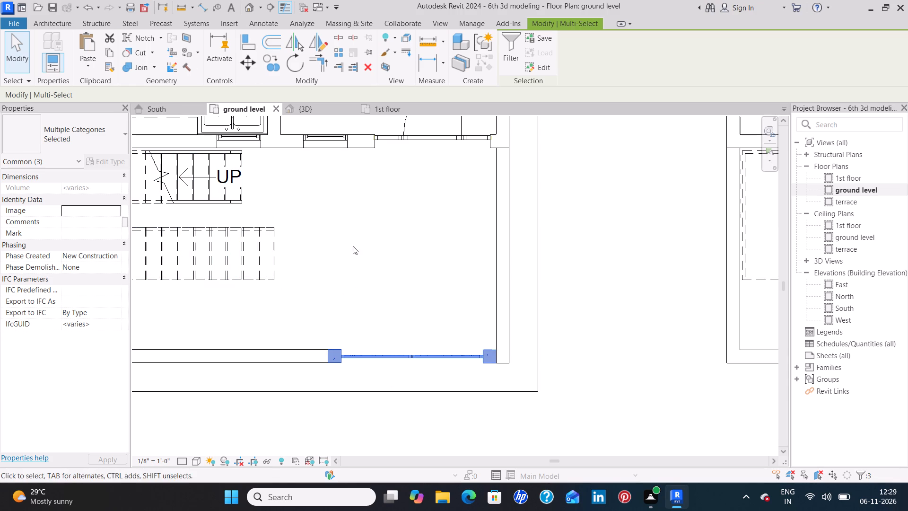
click(273, 70)
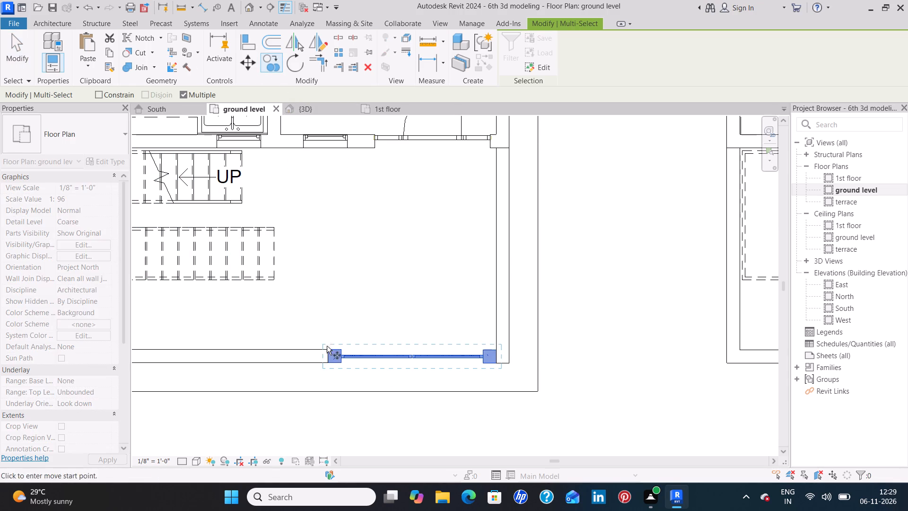
scroll(331, 367, up, 7)
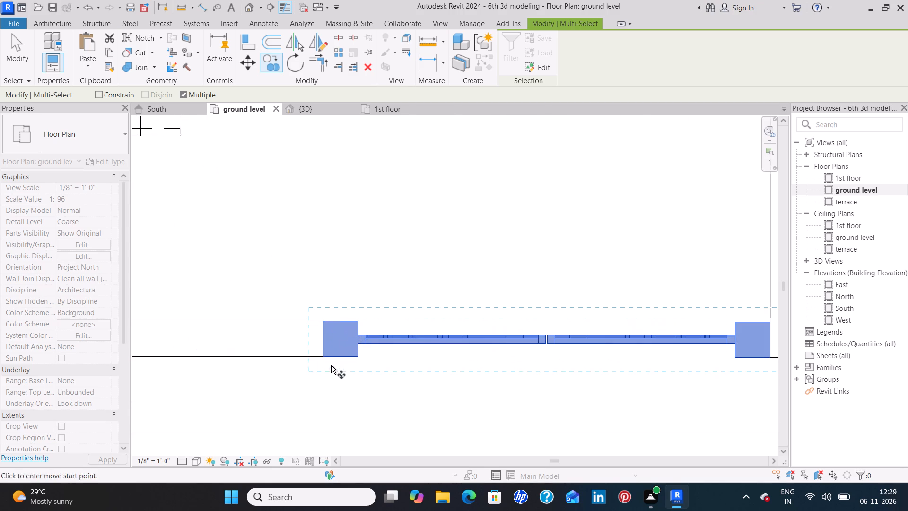
click(323, 353)
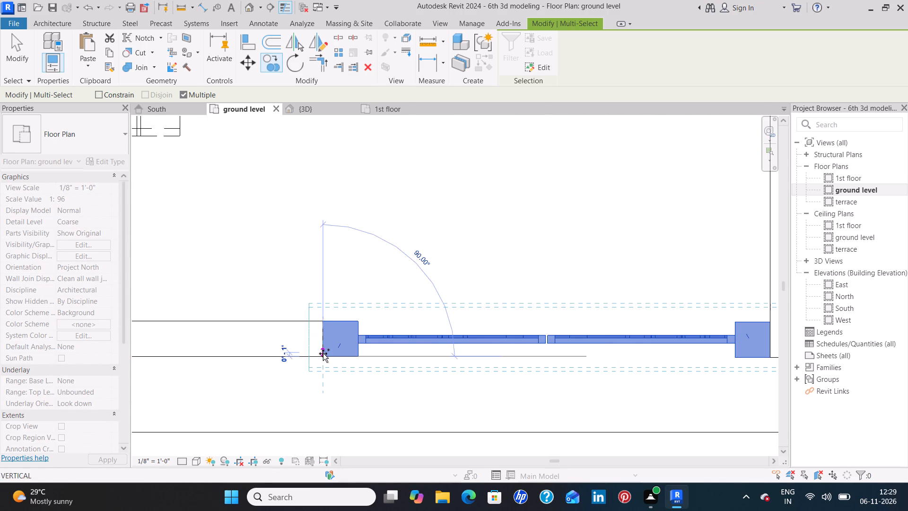
scroll(568, 403, down, 3)
middle_drag(575, 394, 301, 349)
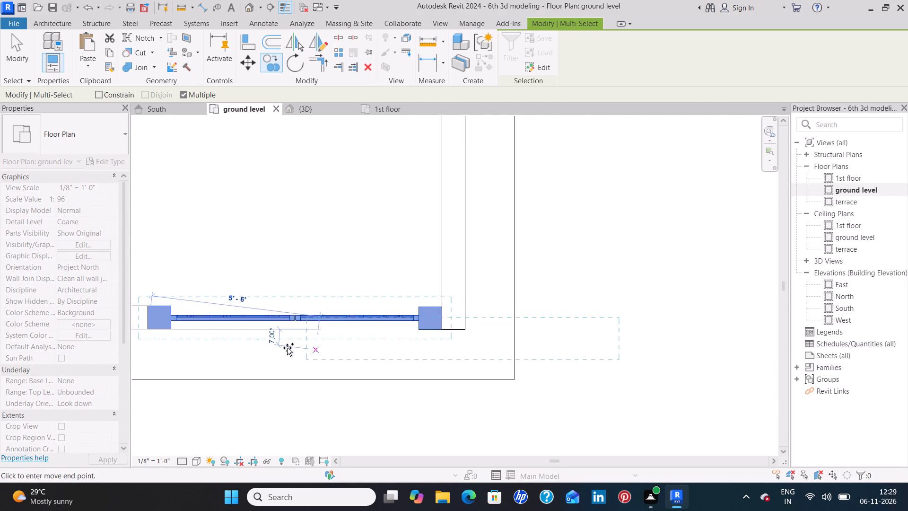
scroll(288, 346, down, 2)
middle_drag(611, 363, 322, 370)
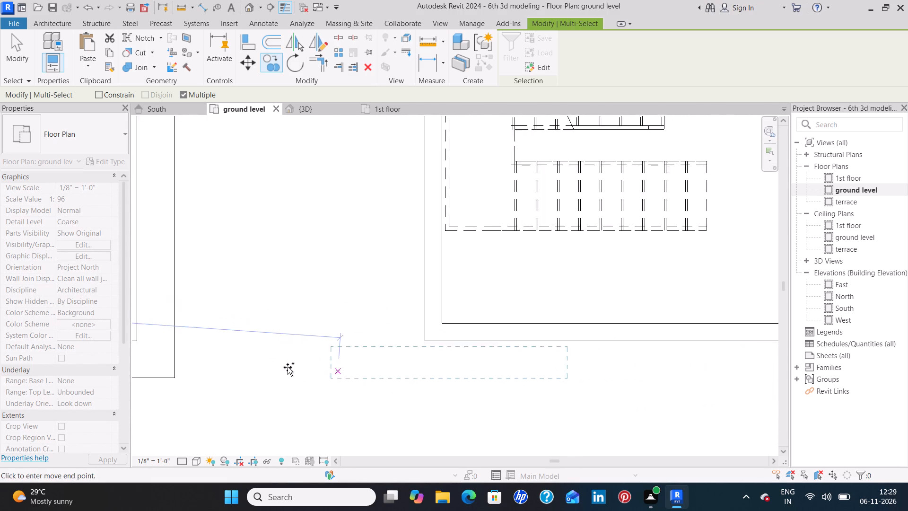
middle_drag(550, 361, 190, 314)
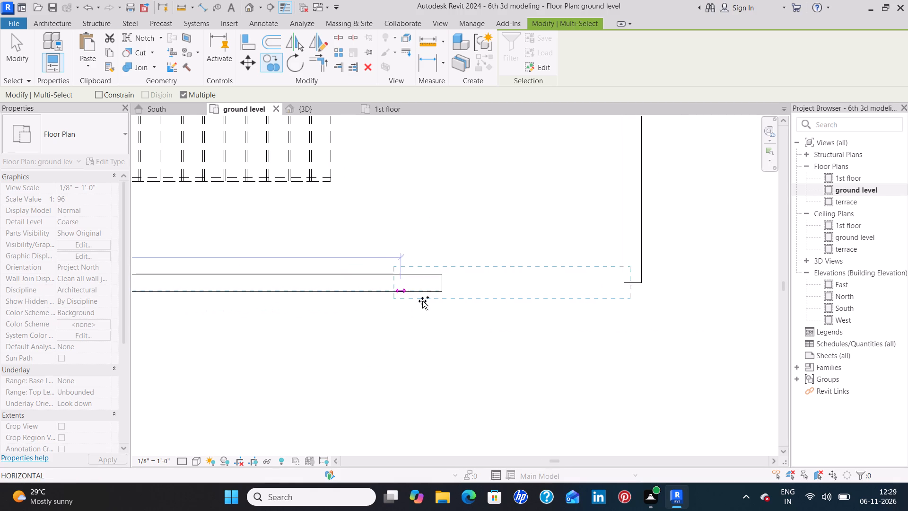
scroll(441, 291, up, 8)
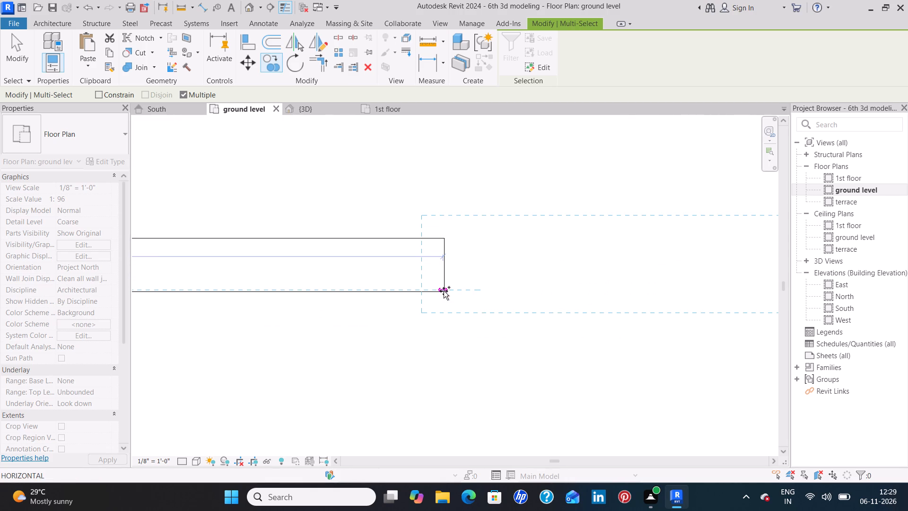
scroll(444, 291, up, 7)
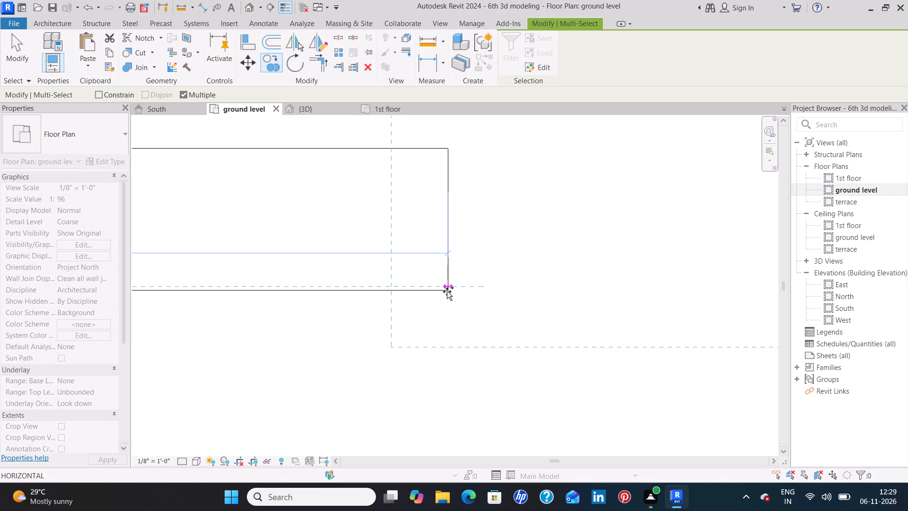
click(447, 291)
key(Escape)
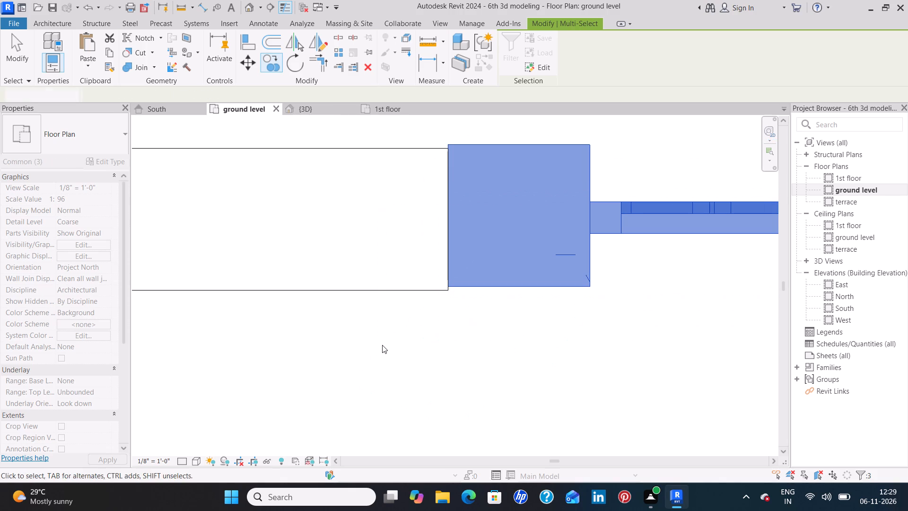
Nudge the copied gate and columns south until the west column is flush with the south wall's faces.
scroll(517, 346, up, 3)
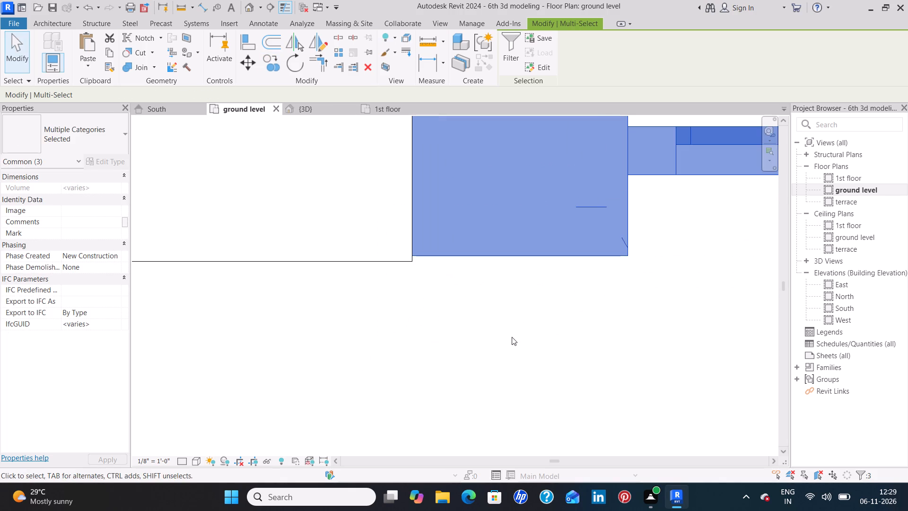
key(Down)
key(Down)
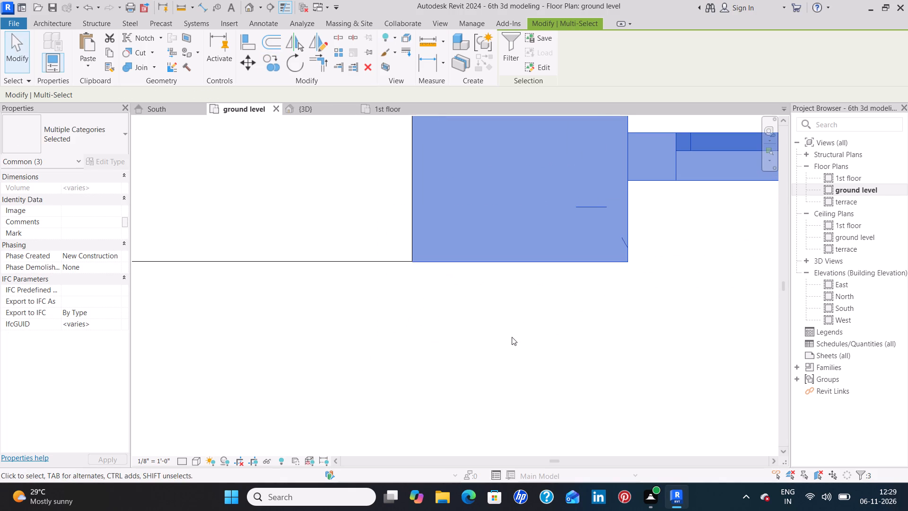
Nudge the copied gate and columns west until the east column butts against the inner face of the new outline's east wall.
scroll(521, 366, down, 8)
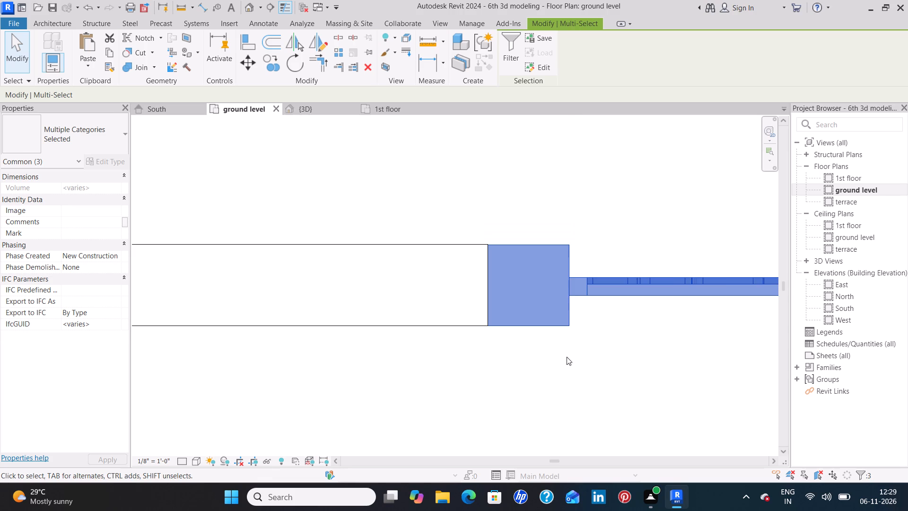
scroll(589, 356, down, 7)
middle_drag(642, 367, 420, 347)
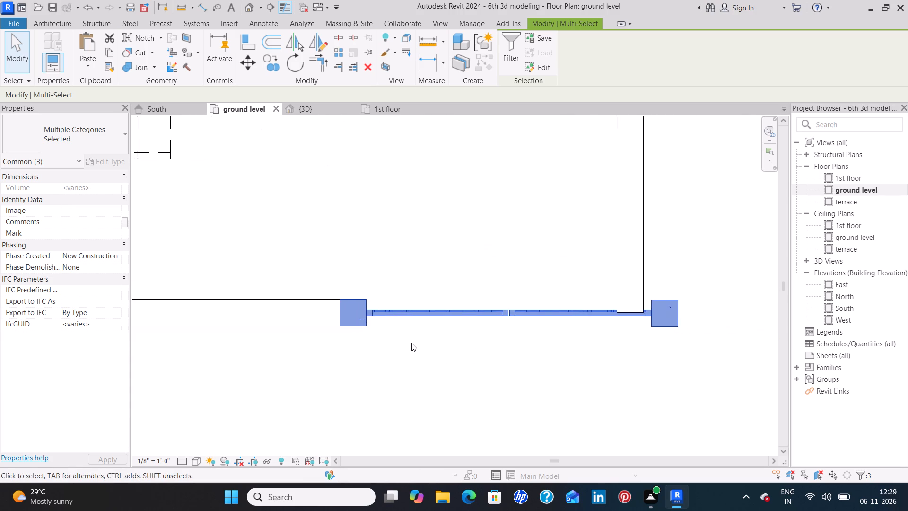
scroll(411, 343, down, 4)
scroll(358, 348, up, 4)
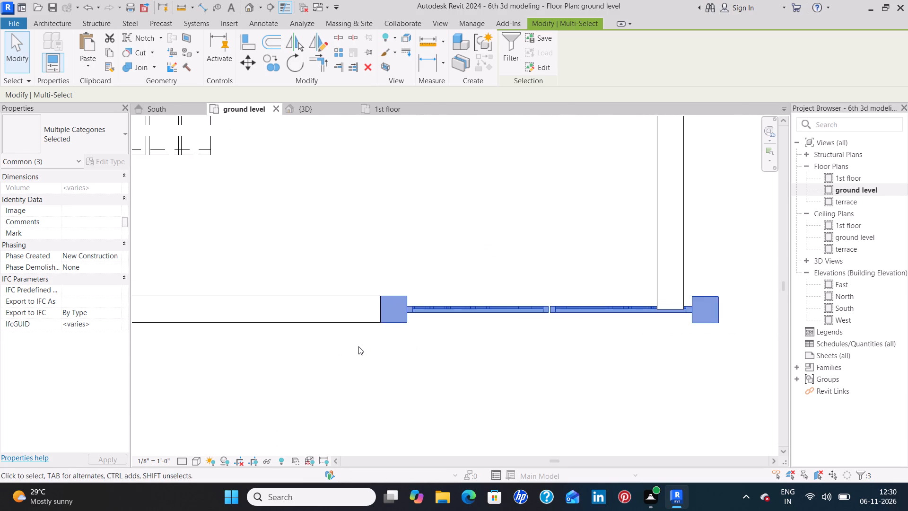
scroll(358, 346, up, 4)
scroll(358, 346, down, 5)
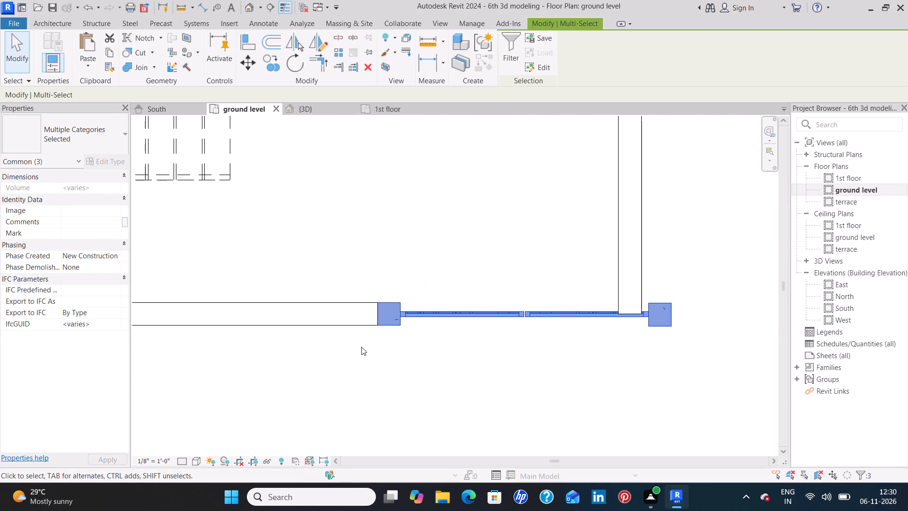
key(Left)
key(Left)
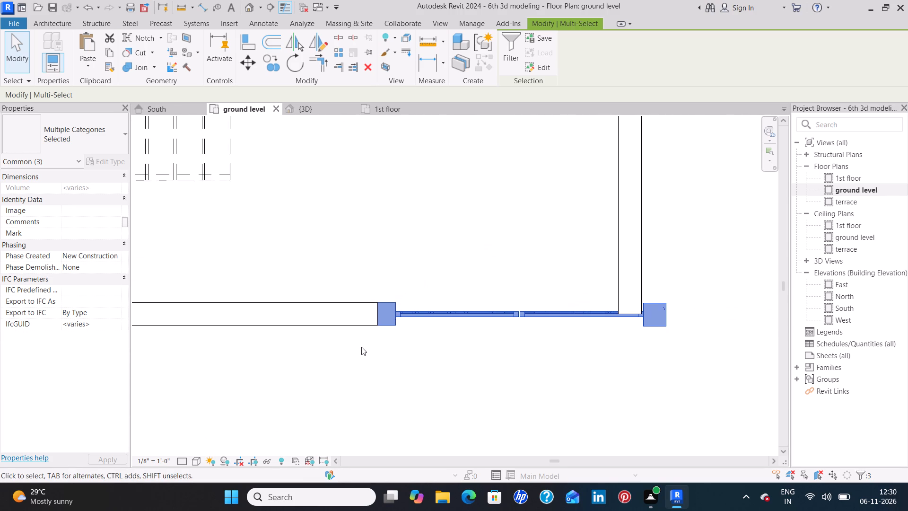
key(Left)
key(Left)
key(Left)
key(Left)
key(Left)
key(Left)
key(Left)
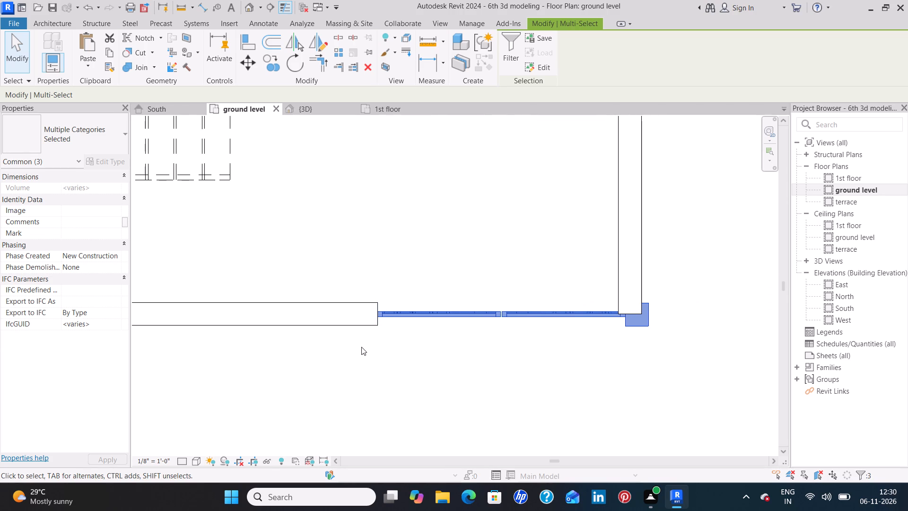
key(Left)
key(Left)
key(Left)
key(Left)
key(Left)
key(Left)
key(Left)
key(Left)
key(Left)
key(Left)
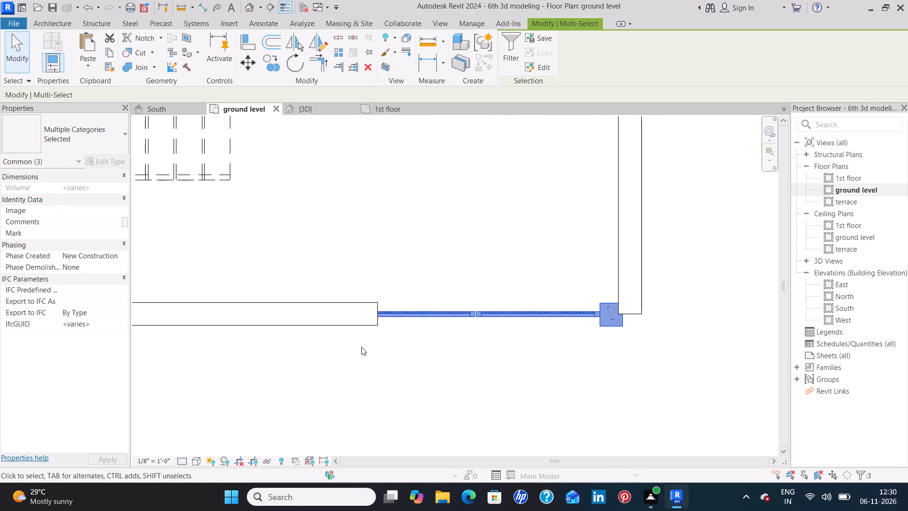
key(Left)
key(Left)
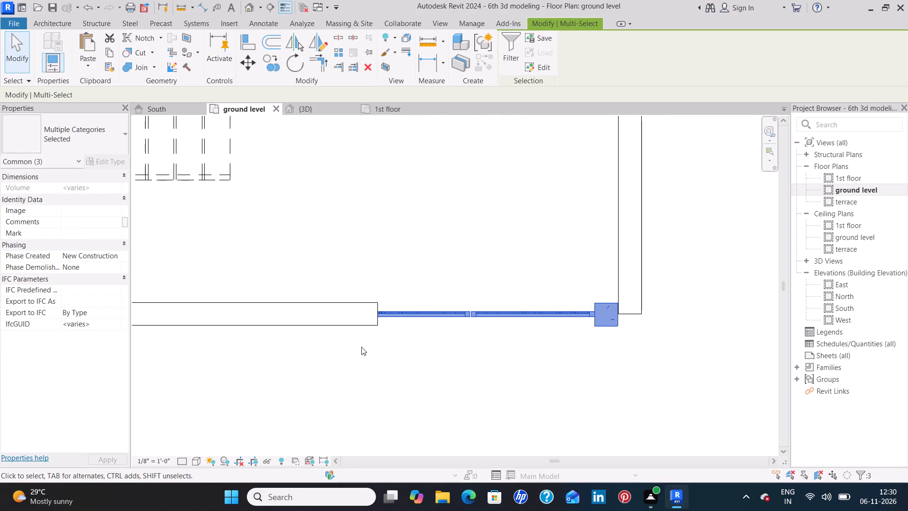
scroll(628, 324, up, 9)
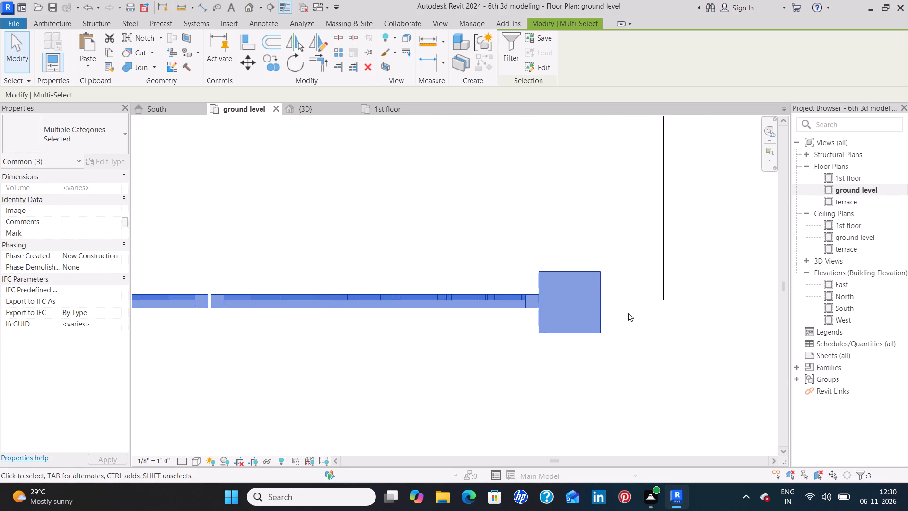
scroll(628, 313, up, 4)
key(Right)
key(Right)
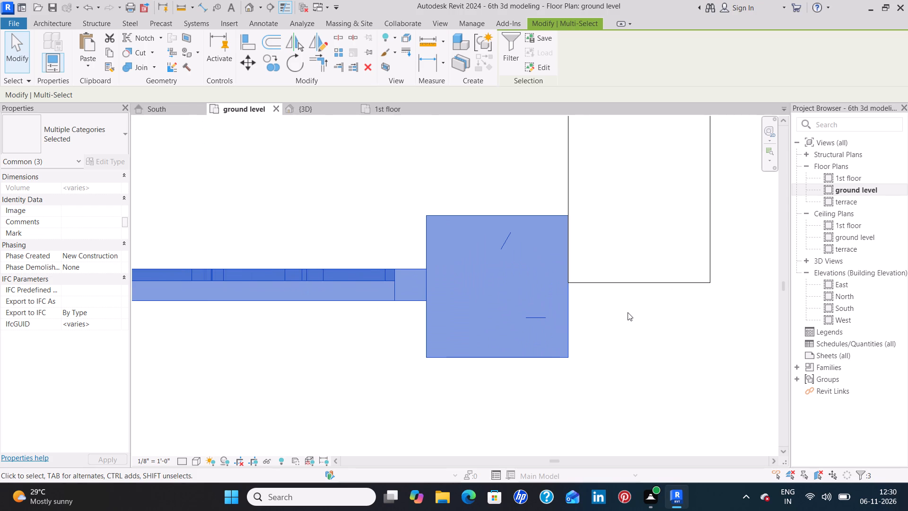
Extend the south end of the new outline's east wall to line up with the east column's south face.
scroll(628, 312, down, 3)
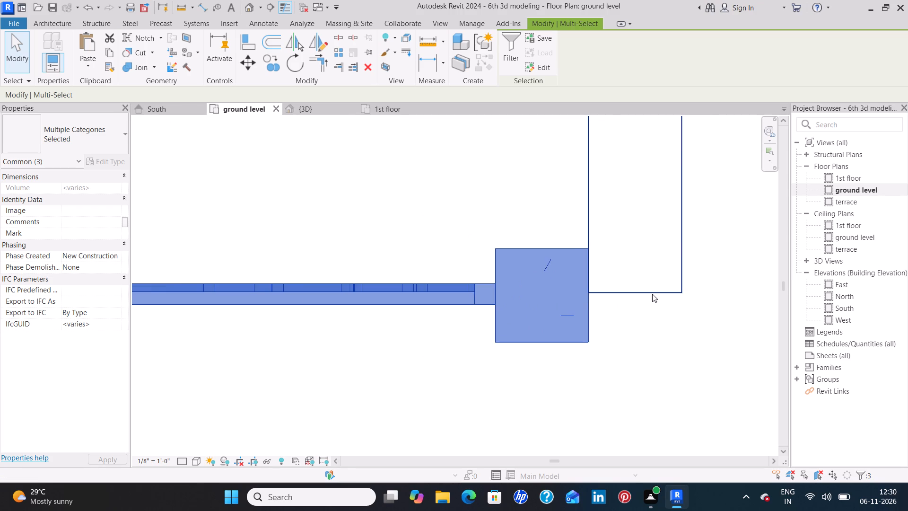
click(652, 294)
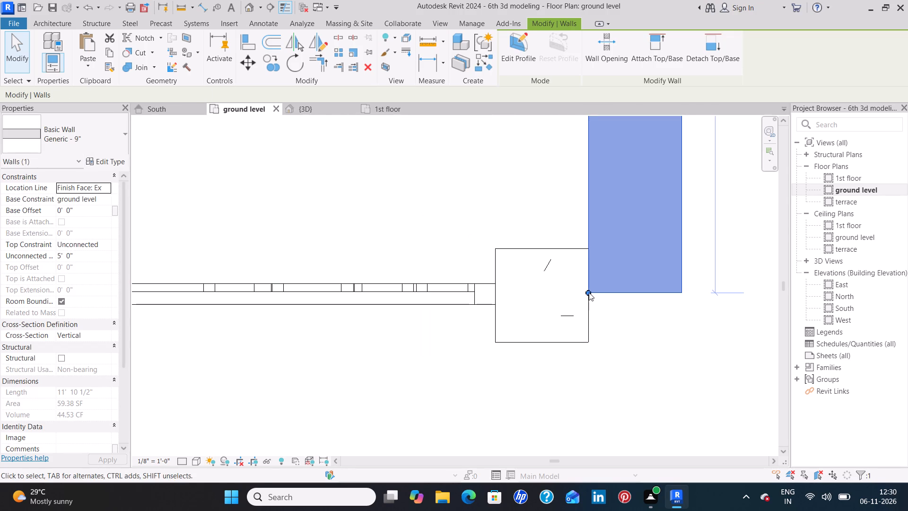
drag(589, 291, 592, 340)
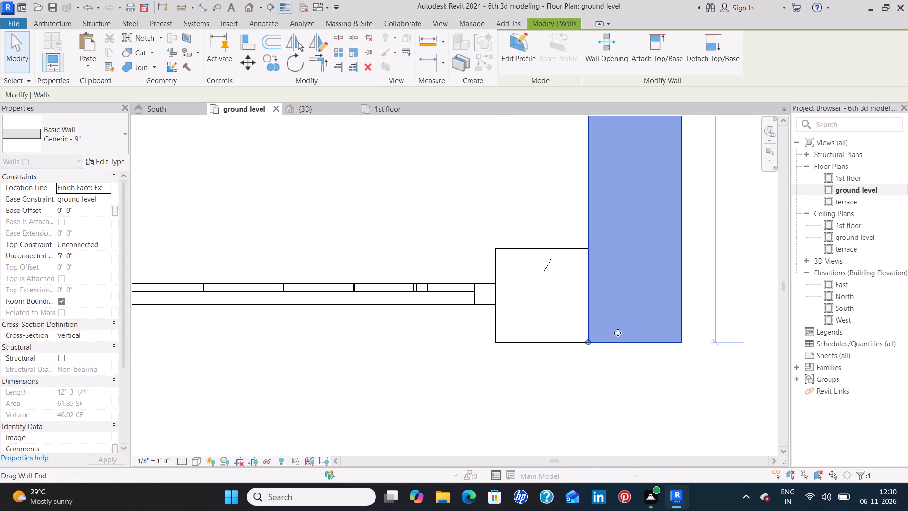
click(482, 360)
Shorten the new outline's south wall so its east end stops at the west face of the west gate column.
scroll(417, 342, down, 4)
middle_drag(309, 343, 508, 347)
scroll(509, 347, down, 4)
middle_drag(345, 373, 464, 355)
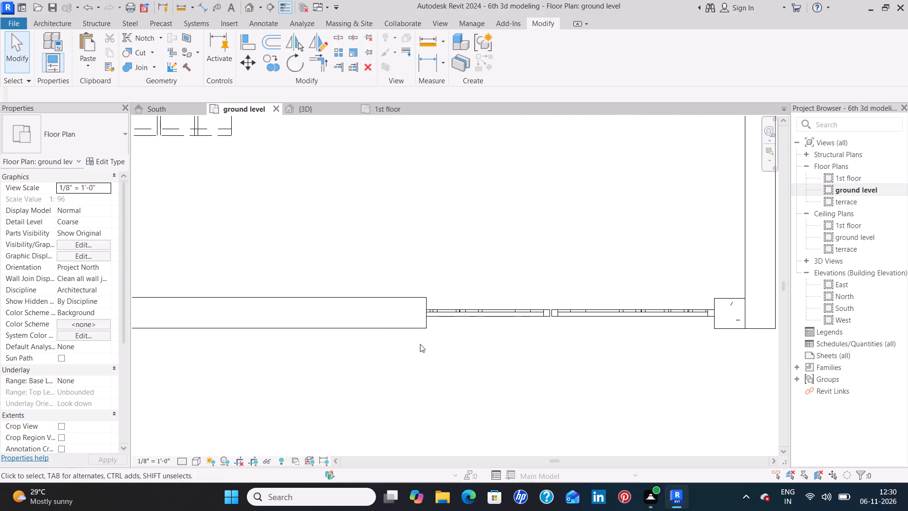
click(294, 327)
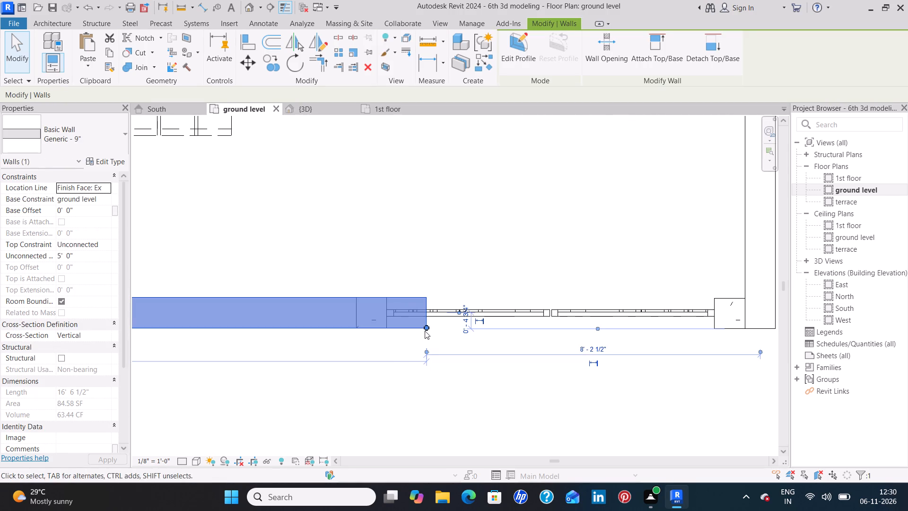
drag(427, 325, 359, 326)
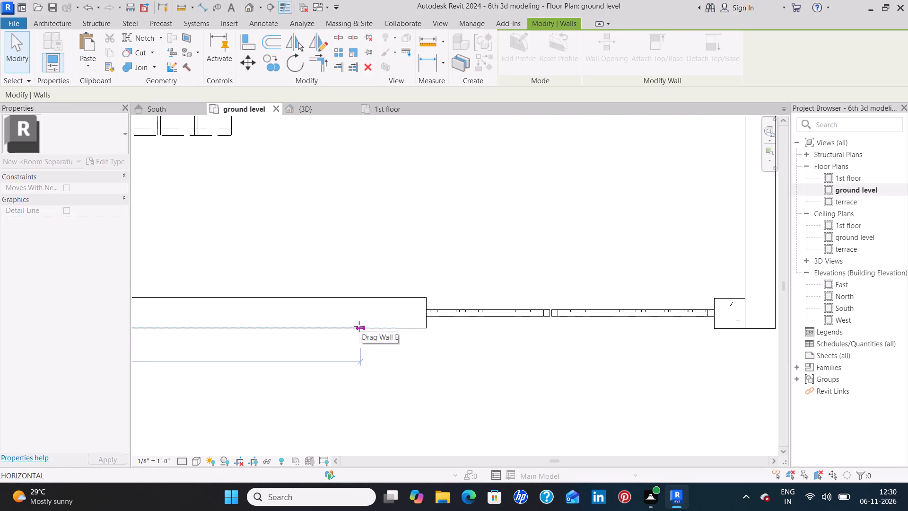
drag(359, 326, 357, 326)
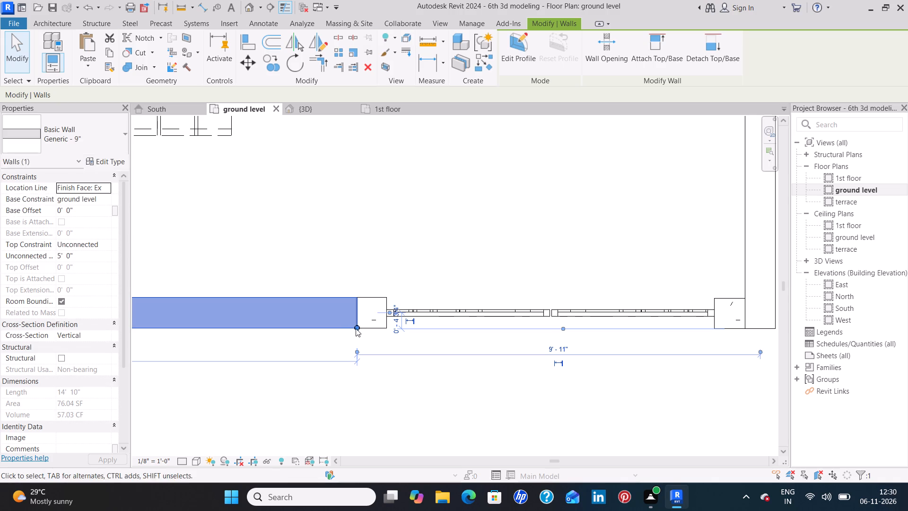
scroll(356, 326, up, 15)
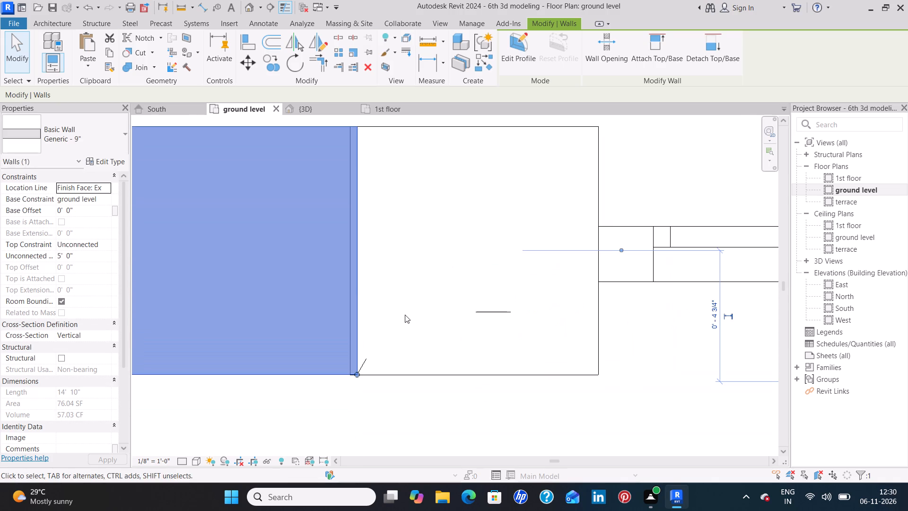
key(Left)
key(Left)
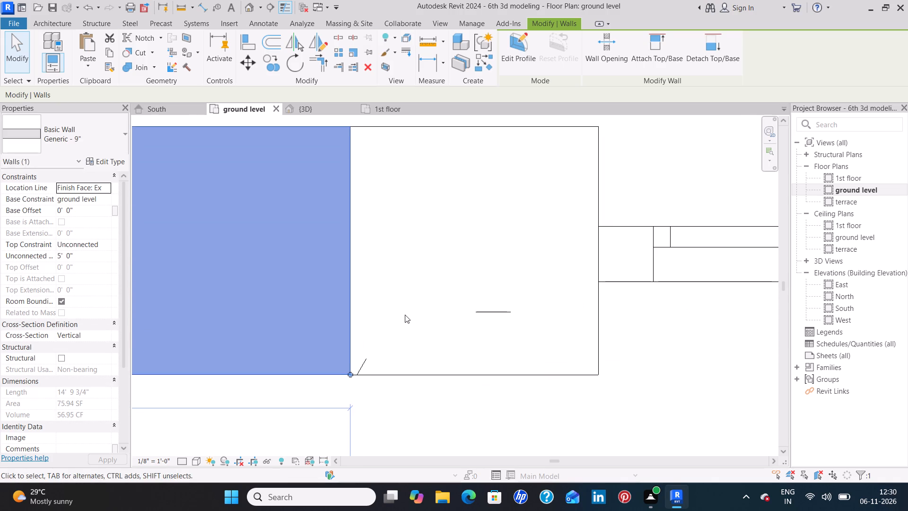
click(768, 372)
Place a matching 900 x 2100 front door in the new outline's living room south wall, about 4' 6" from the east wall, flipped like the original.
scroll(714, 374, down, 3)
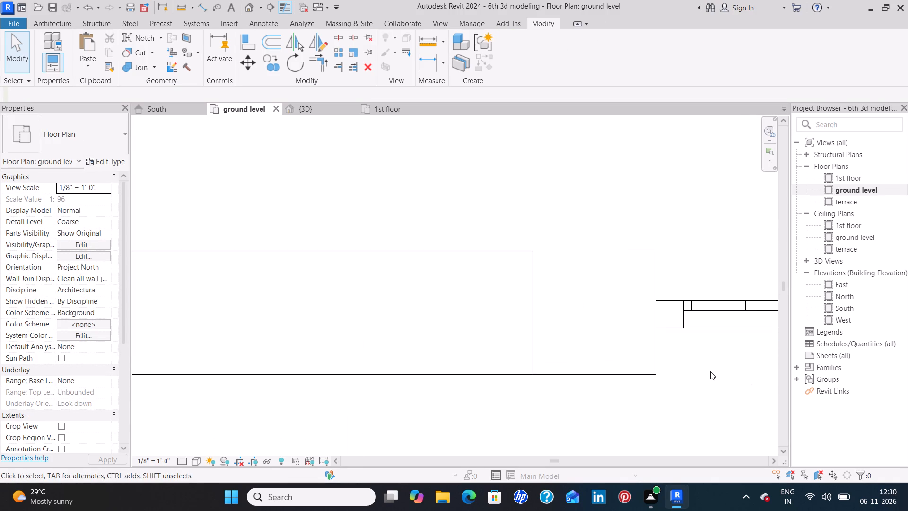
scroll(710, 371, down, 12)
scroll(658, 274, down, 4)
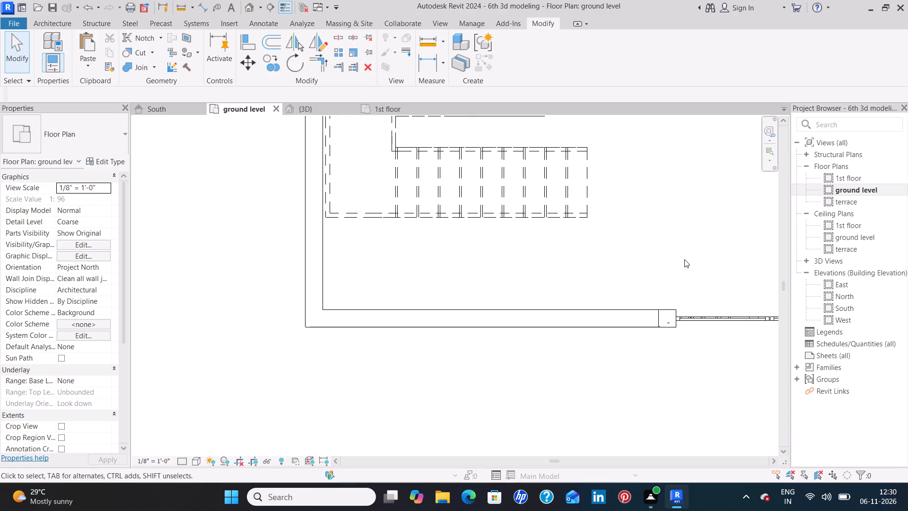
scroll(684, 259, down, 4)
middle_drag(676, 262, 568, 295)
scroll(568, 295, down, 4)
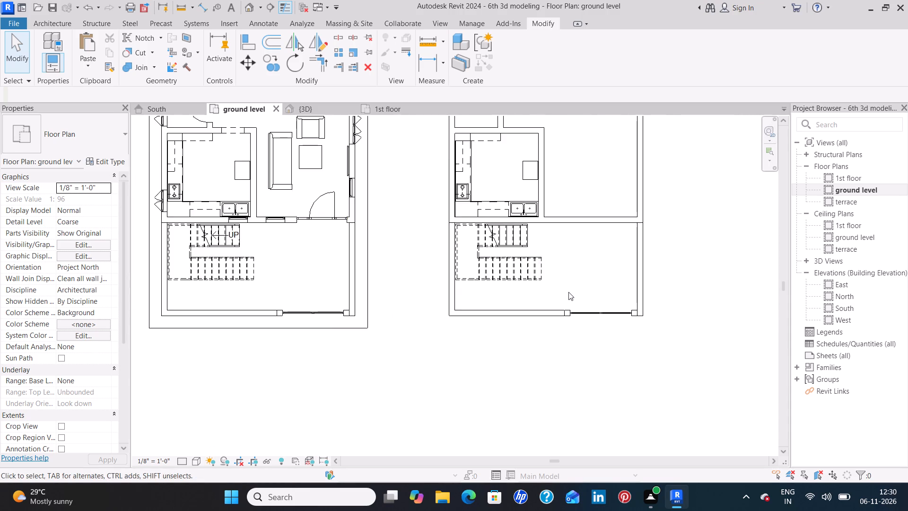
scroll(568, 292, down, 1)
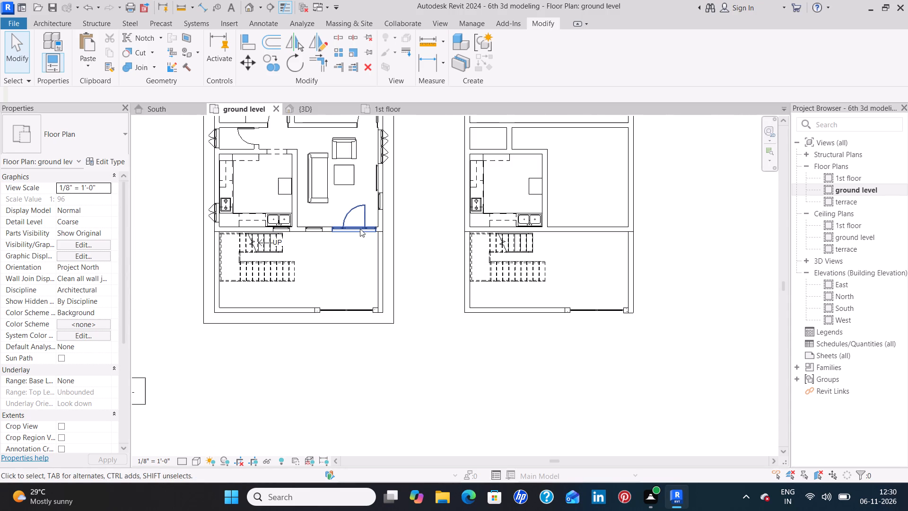
click(360, 229)
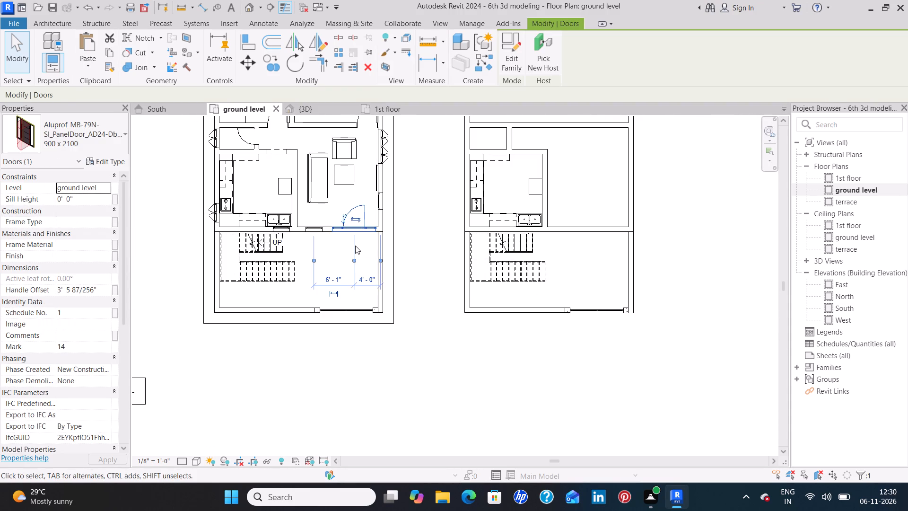
text(cs)
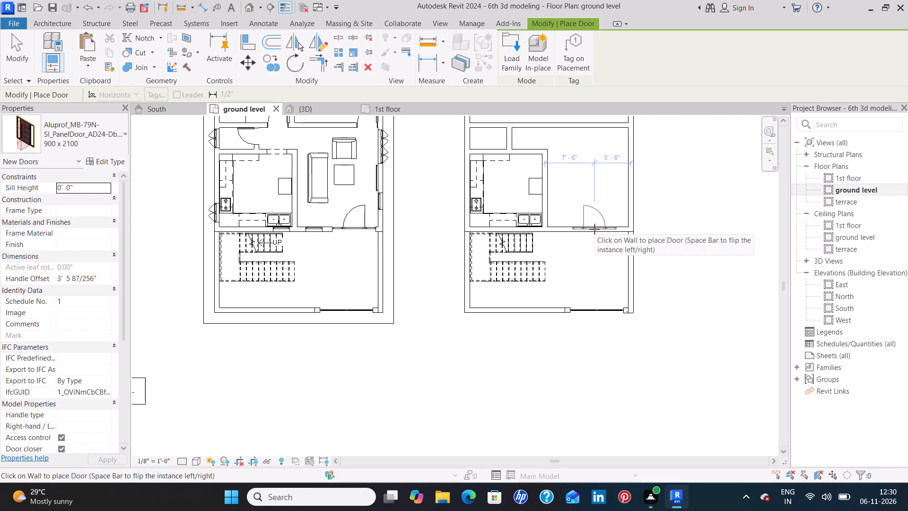
key(space)
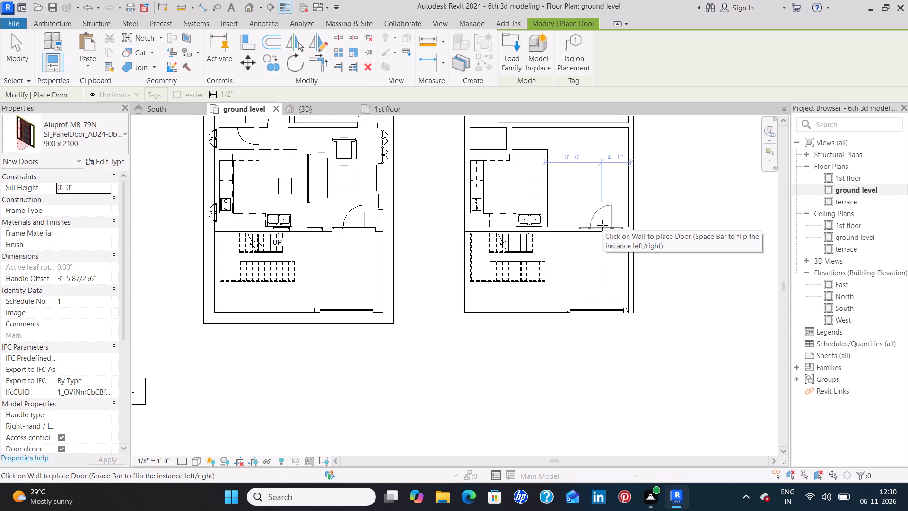
click(602, 225)
key(Escape)
key(Escape)
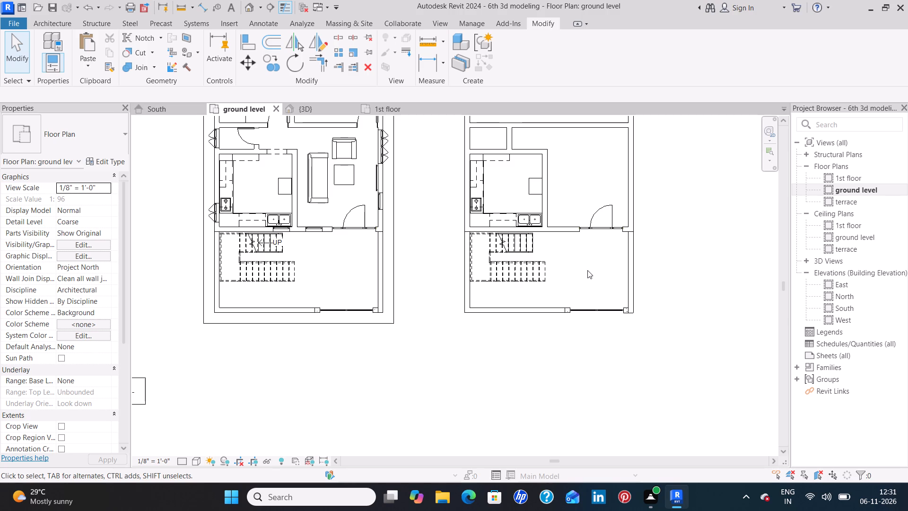
Delete the copied gate and its two 9"*9" columns from the new outline's south side.
click(596, 312)
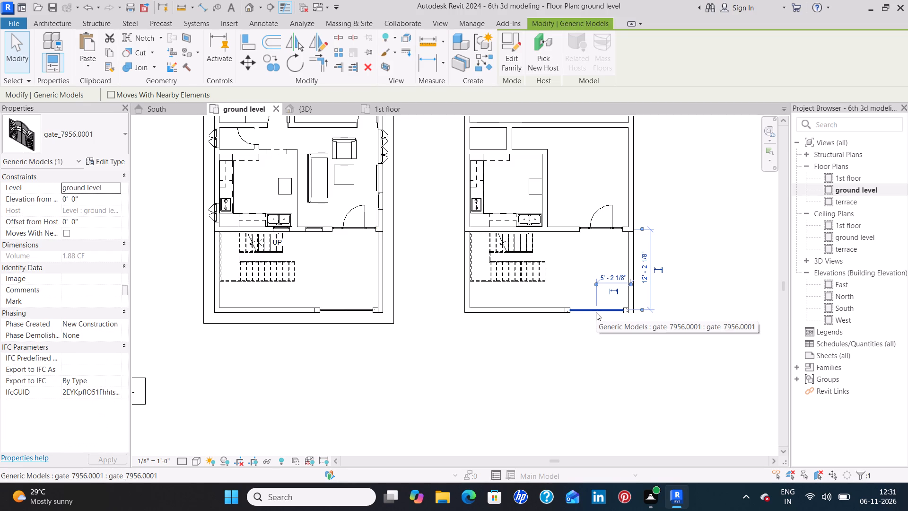
key(Delete)
scroll(577, 309, up, 7)
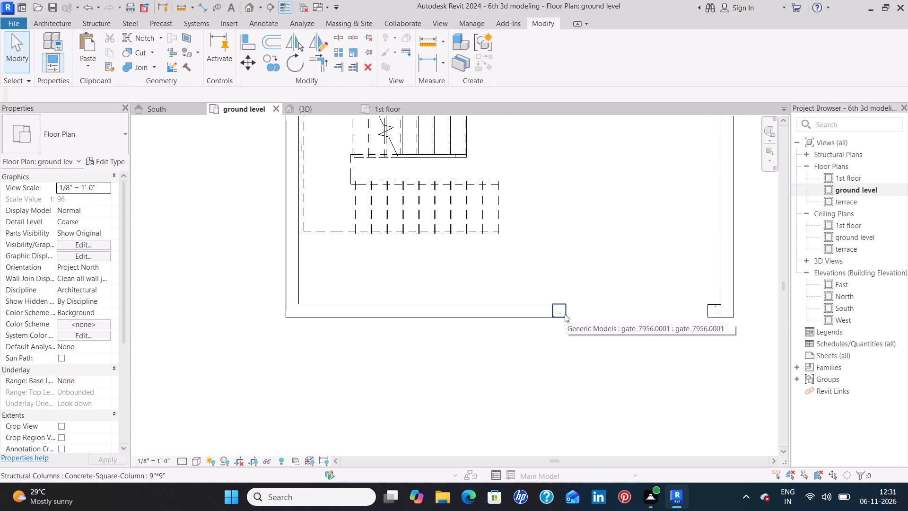
click(565, 314)
key(Delete)
click(712, 313)
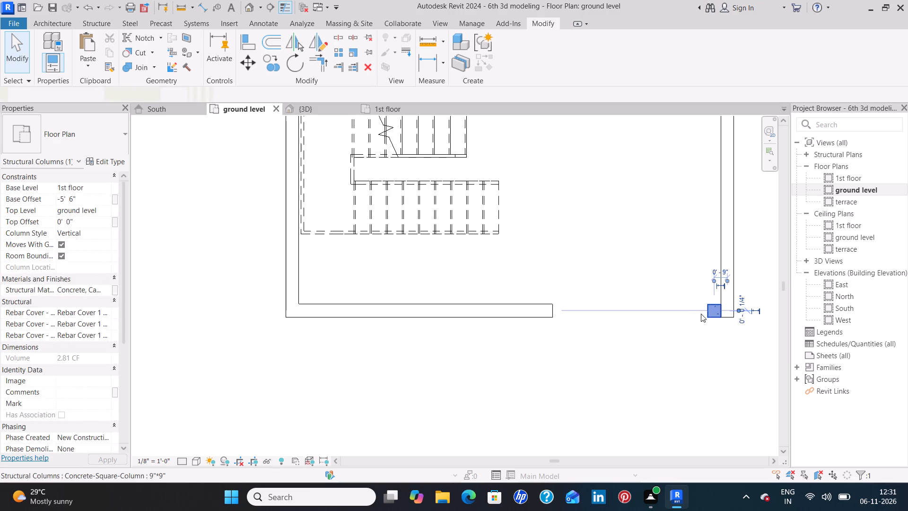
key(Delete)
Extend the new outline's south wall east across the gate opening to join the east wall.
click(553, 313)
drag(553, 317, 596, 322)
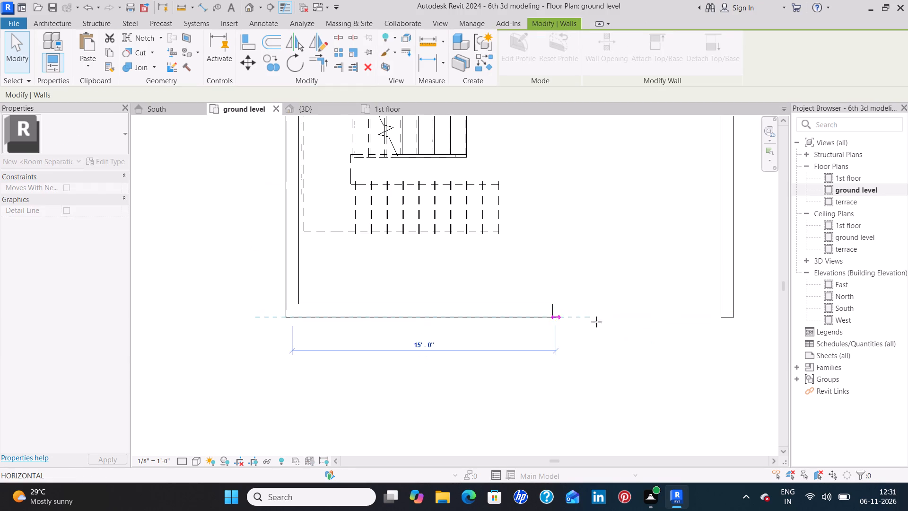
drag(596, 322, 725, 325)
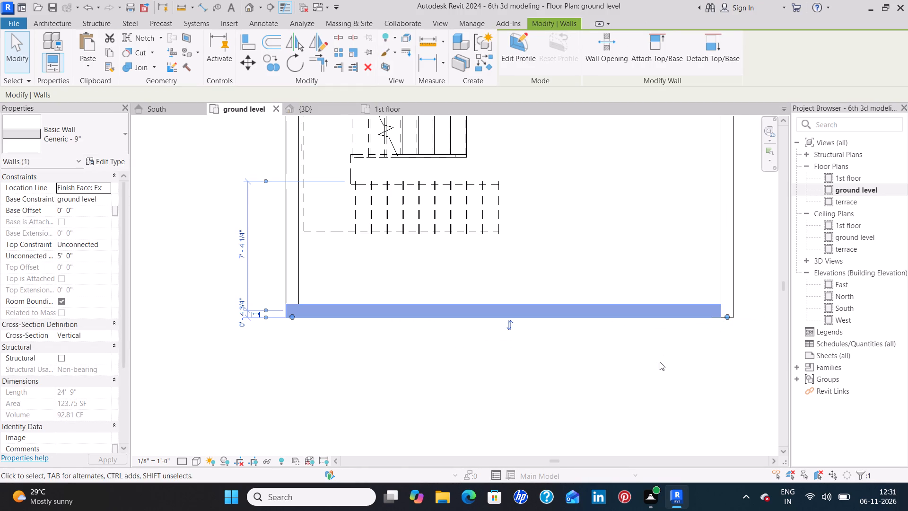
key(Escape)
Place matching 30" x 46" double-hung windows in the new outline's living room south wall, kitchen south wall, and east wall 3' from the south wall.
scroll(639, 366, down, 4)
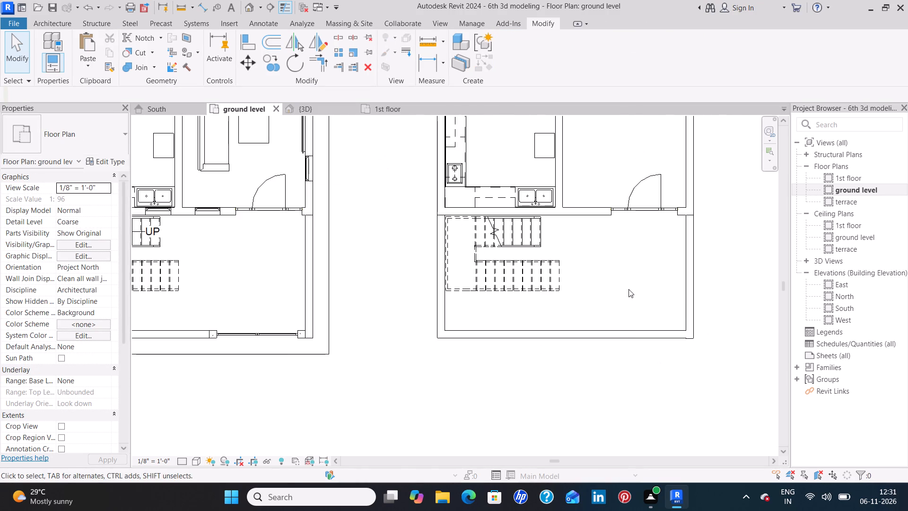
middle_drag(627, 287, 626, 352)
scroll(626, 349, down, 2)
middle_drag(629, 334, 629, 343)
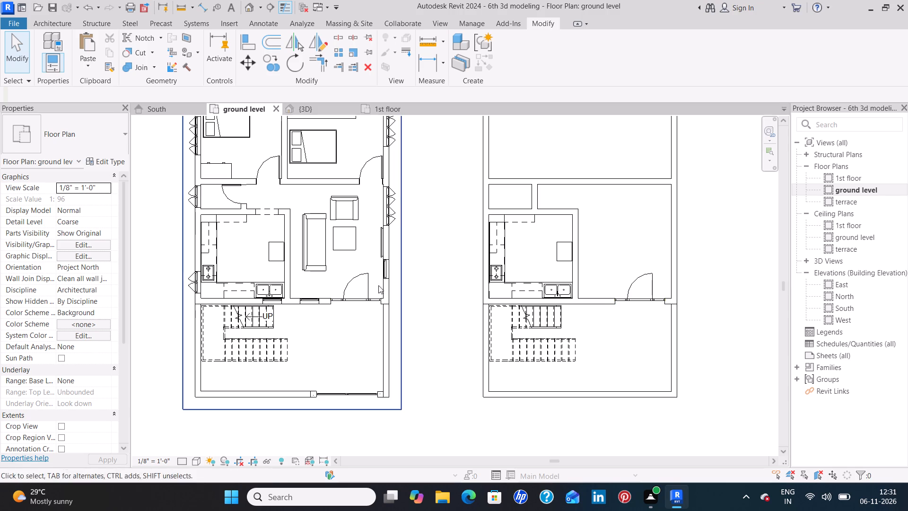
click(312, 298)
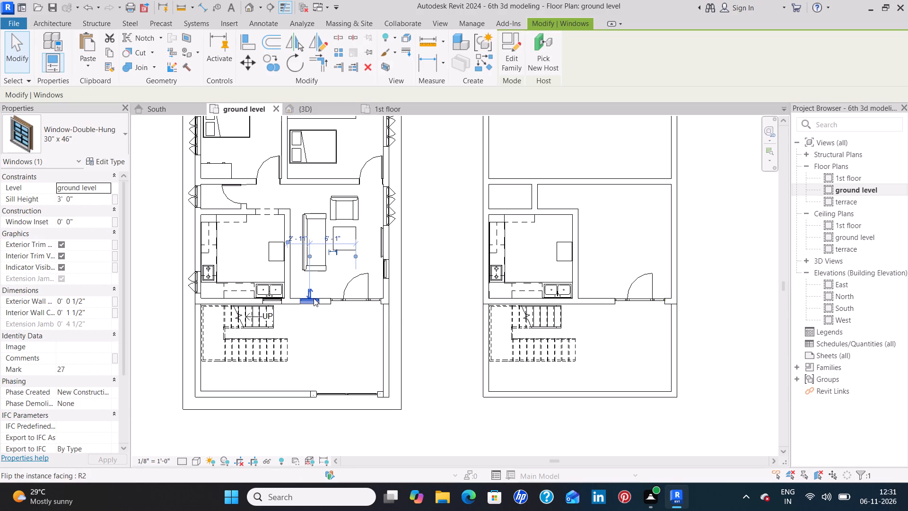
text(cs)
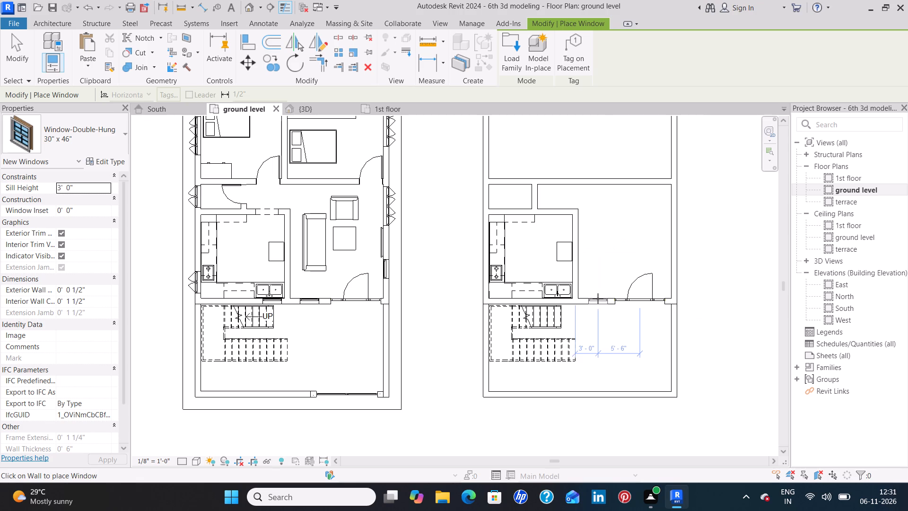
click(598, 299)
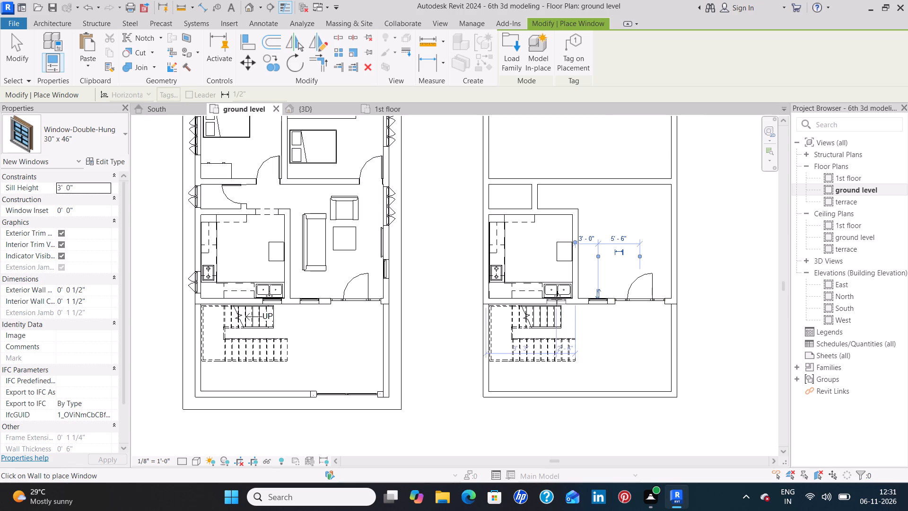
click(557, 299)
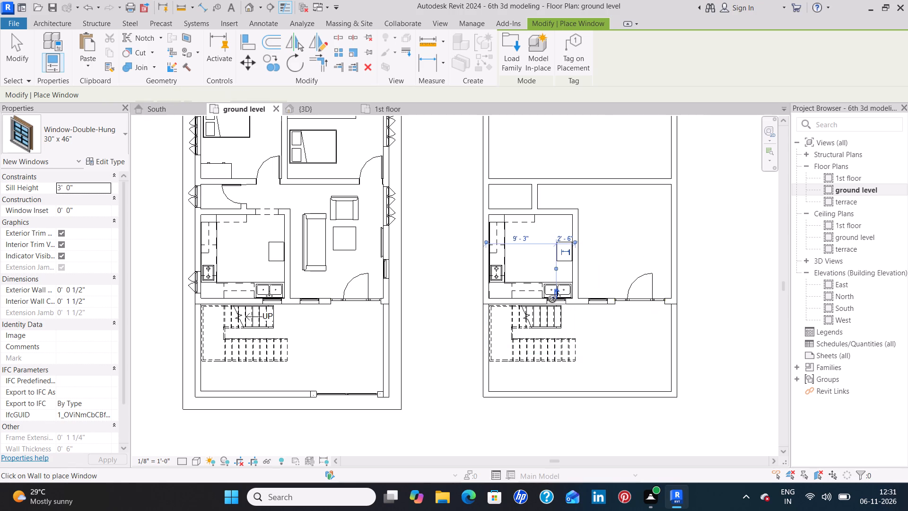
click(672, 278)
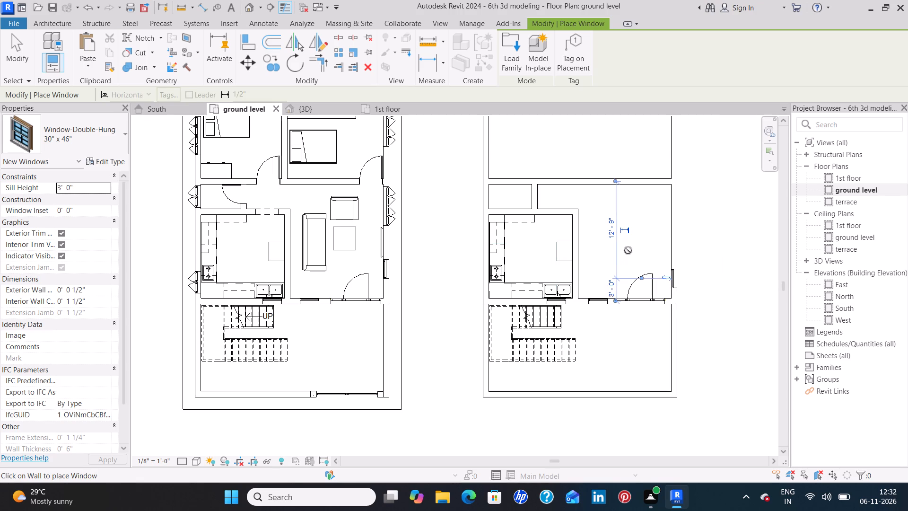
Place another 30" x 46" double-hung window in the new outline's north wall, 11' 0" from the west wall.
middle_drag(629, 249, 632, 348)
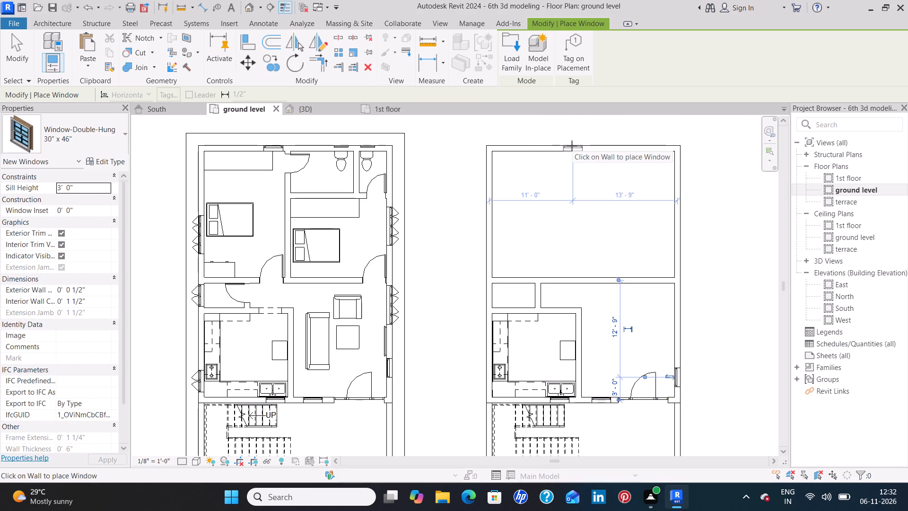
click(572, 146)
key(Escape)
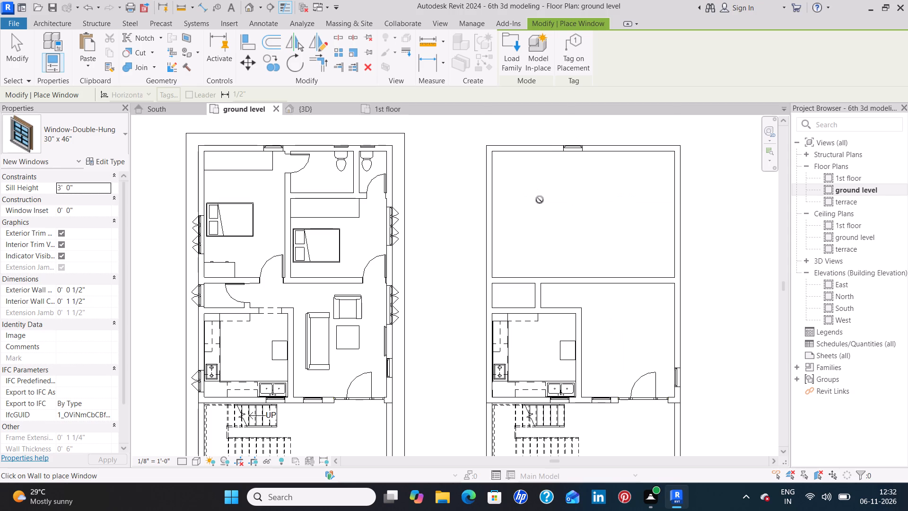
key(Escape)
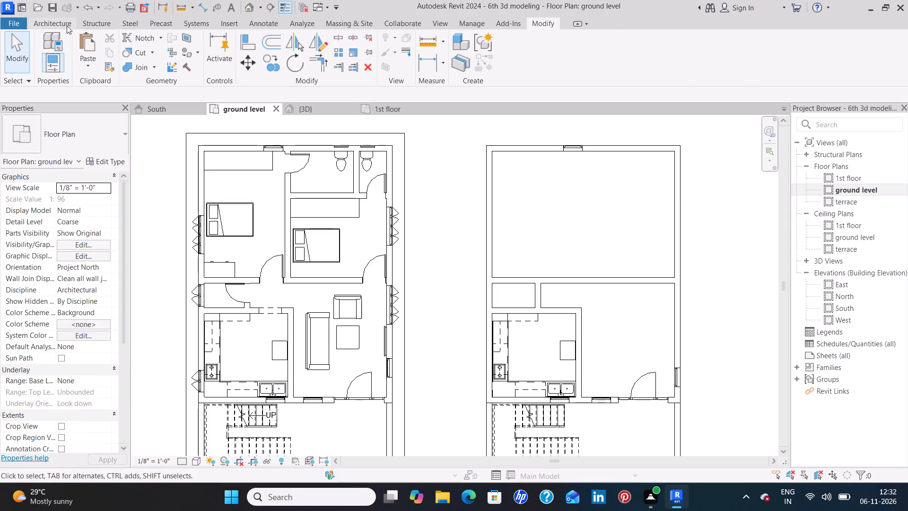
Draw a Generic - 9" wall dividing the new outline's north room, from the cross wall to the north wall, aligned with the kitchen's east wall.
click(67, 26)
click(49, 40)
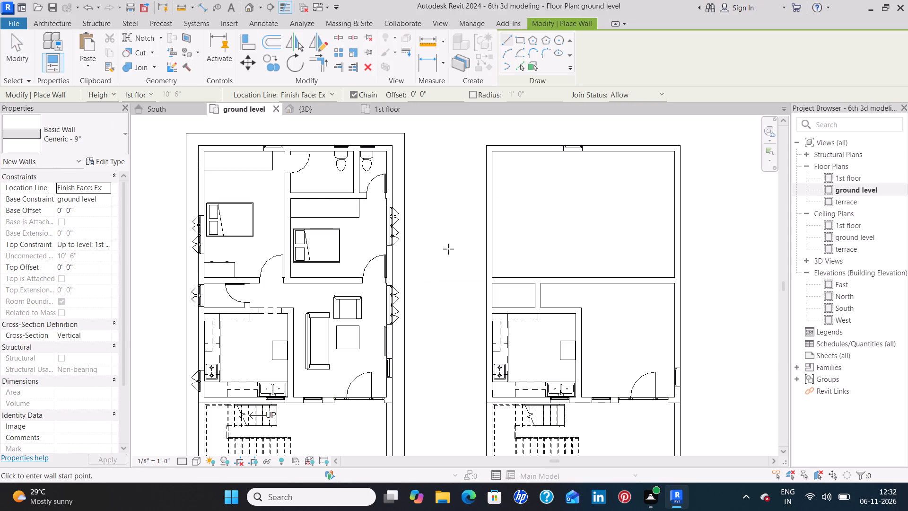
middle_drag(448, 249, 662, 289)
middle_drag(281, 273, 447, 283)
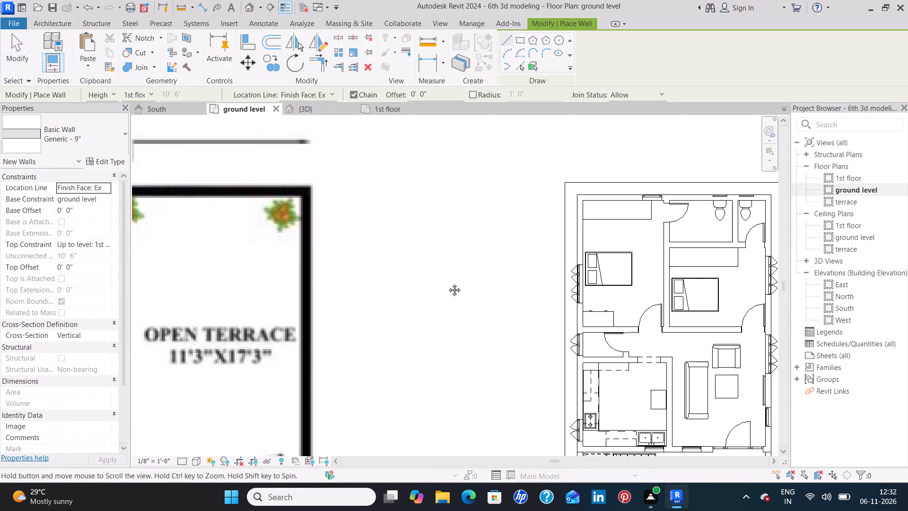
middle_drag(447, 283, 384, 260)
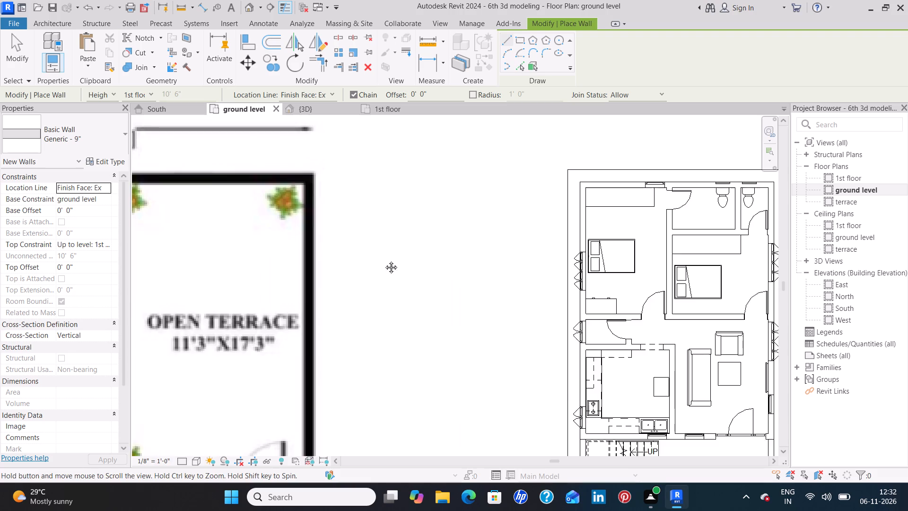
middle_drag(384, 260, 324, 254)
middle_drag(635, 280, 396, 273)
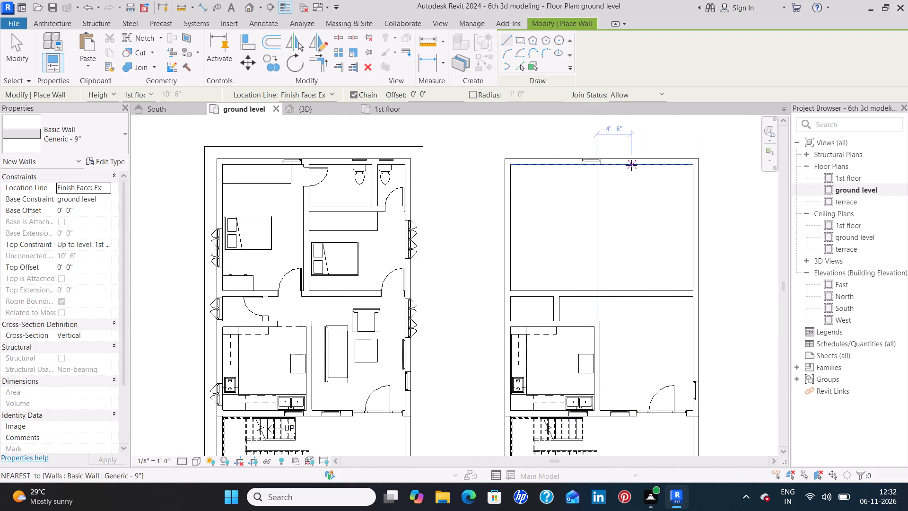
scroll(603, 202, down, 1)
middle_drag(603, 203, 637, 229)
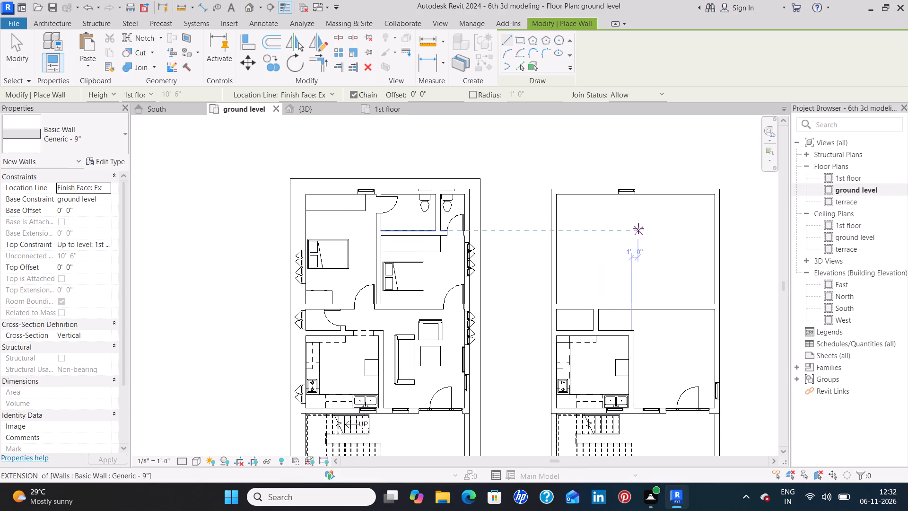
scroll(638, 229, down, 5)
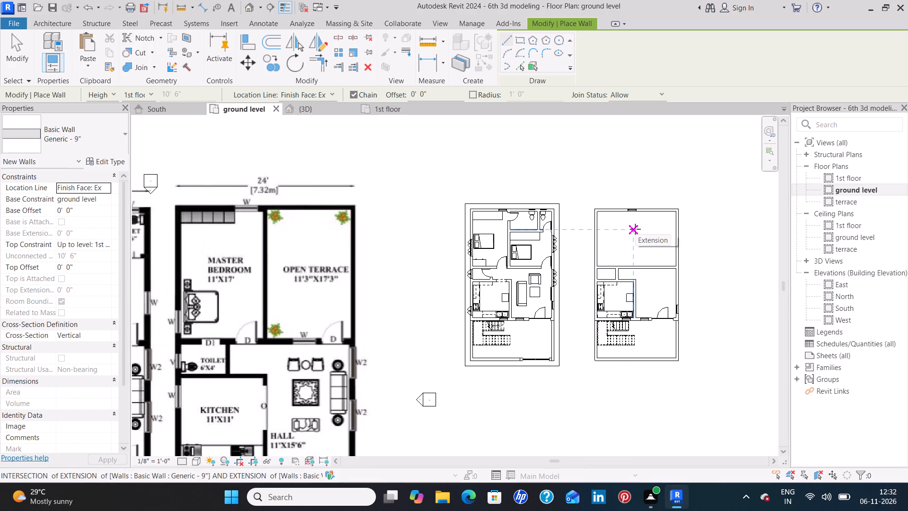
scroll(634, 242, up, 7)
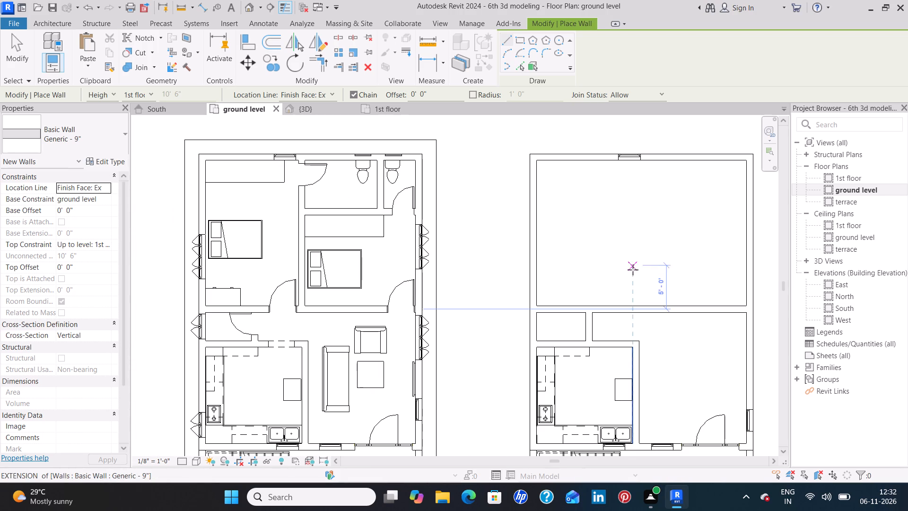
click(632, 305)
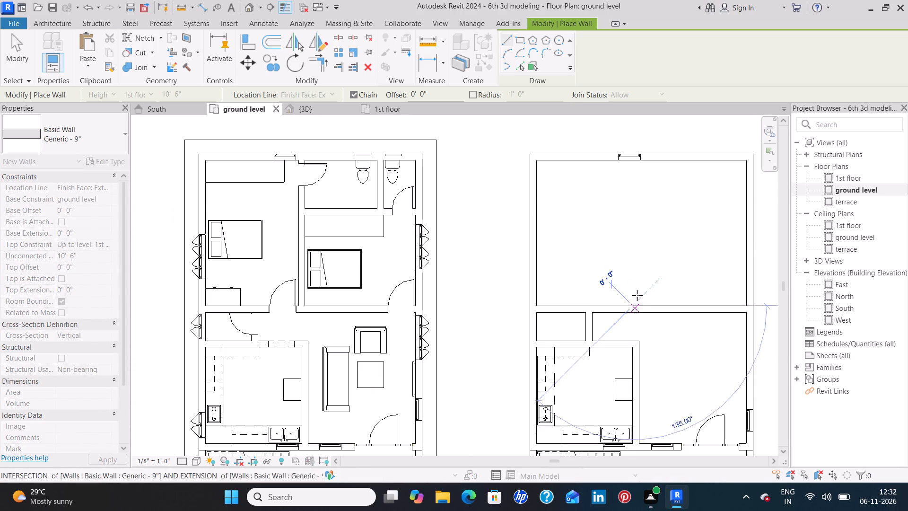
click(628, 159)
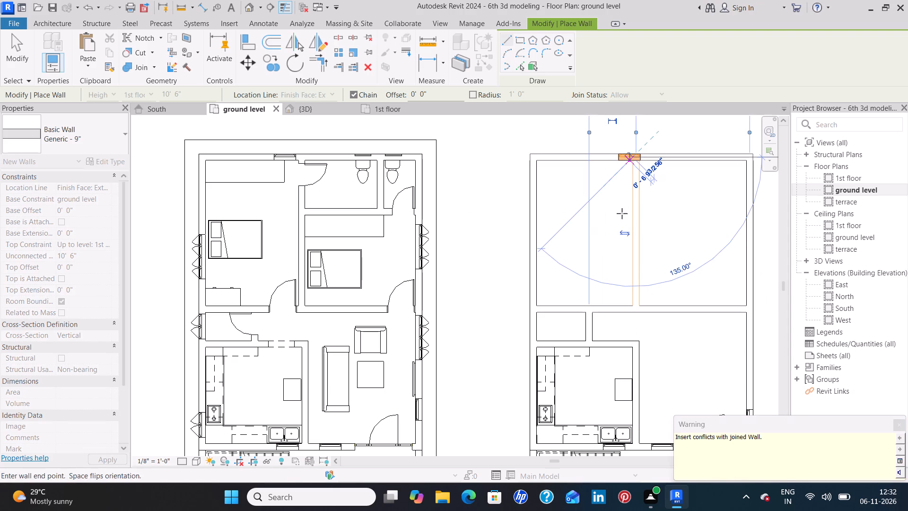
key(Escape)
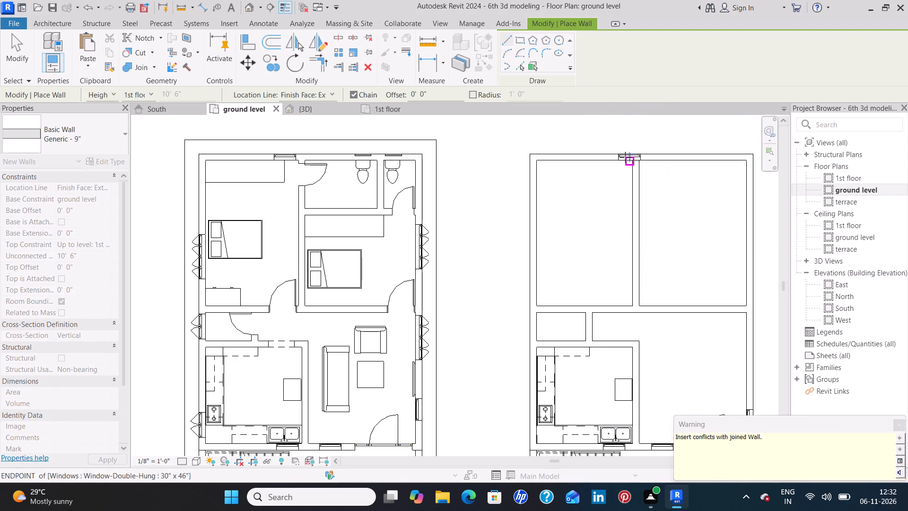
key(Escape)
Nudge the new north wall window west, clear of the dividing wall, to 9' 8" from the west wall.
scroll(625, 158, up, 6)
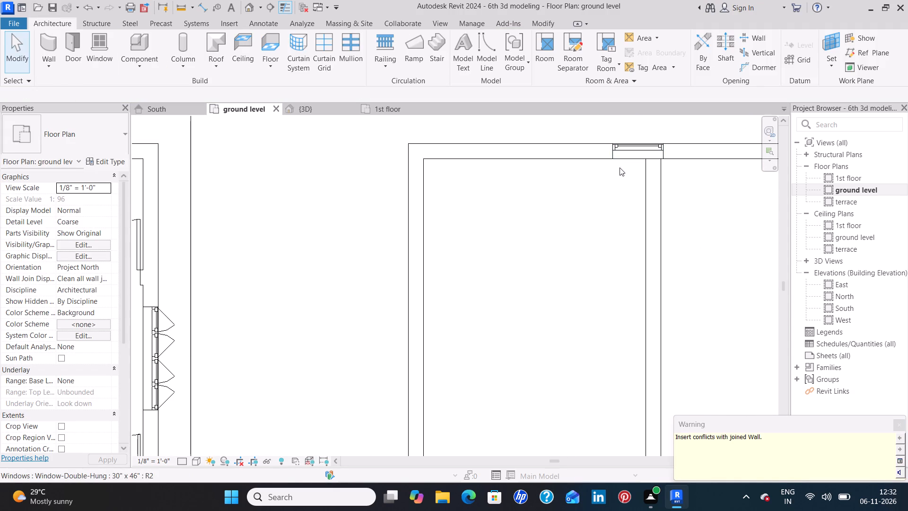
middle_drag(616, 180, 586, 252)
click(600, 222)
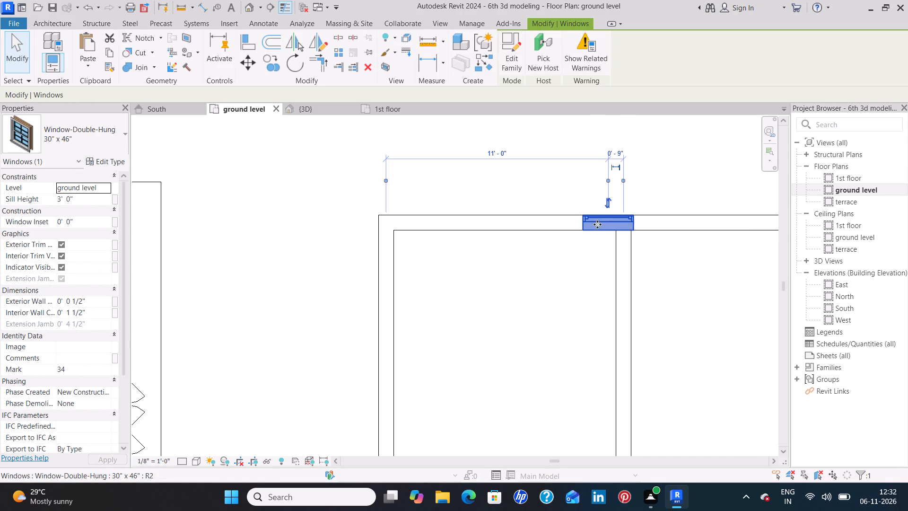
key(Left)
key(Left)
key(Left)
key(Left)
key(Left)
key(Left)
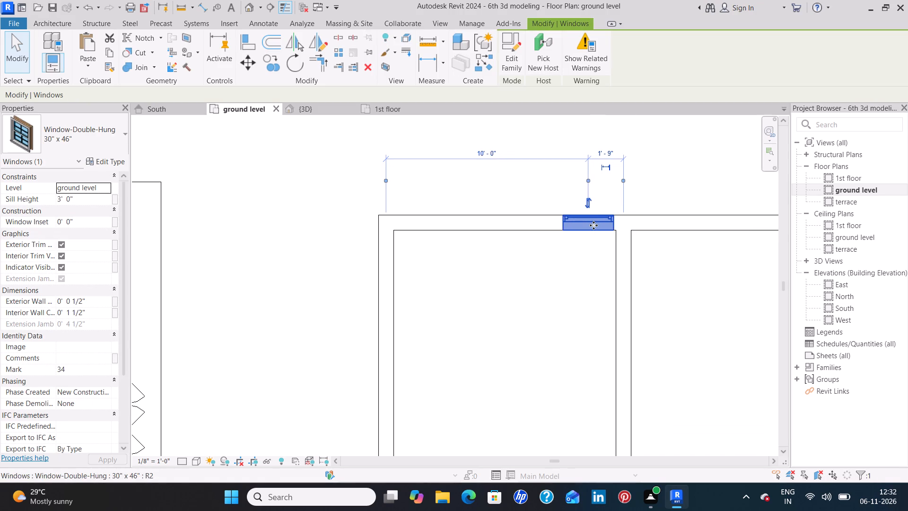
key(Left)
key(Left)
key(Left)
key(Right)
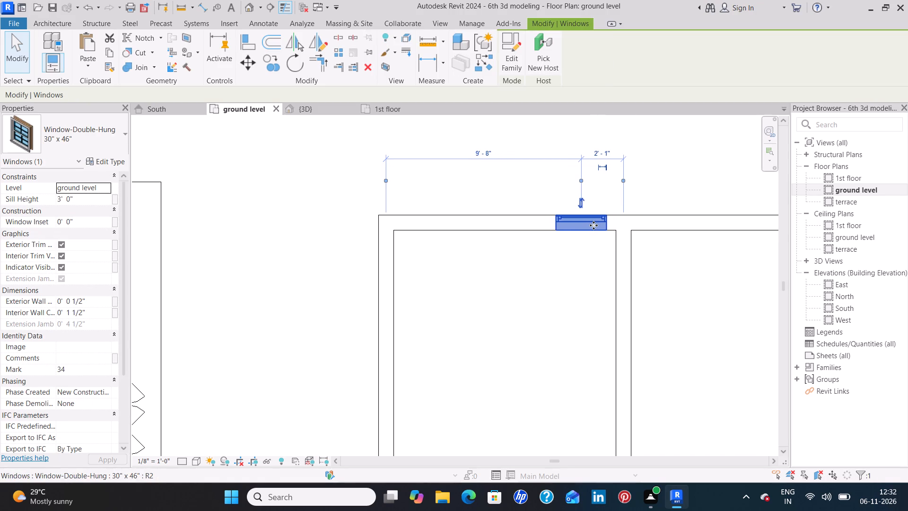
click(571, 270)
Place a matching 24" x 24" louver window with 6' 0" sill height, centred in the new outline's toilet west wall.
scroll(570, 271, down, 9)
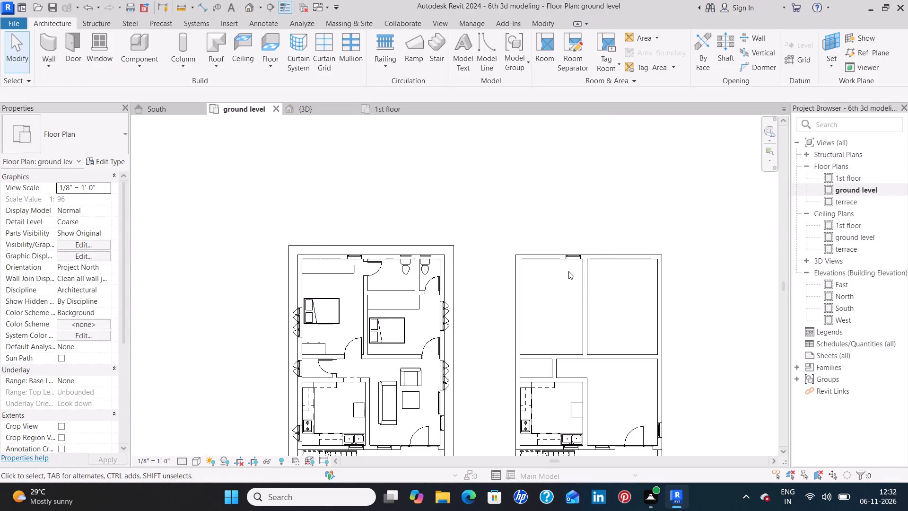
scroll(565, 271, down, 2)
scroll(504, 277, down, 2)
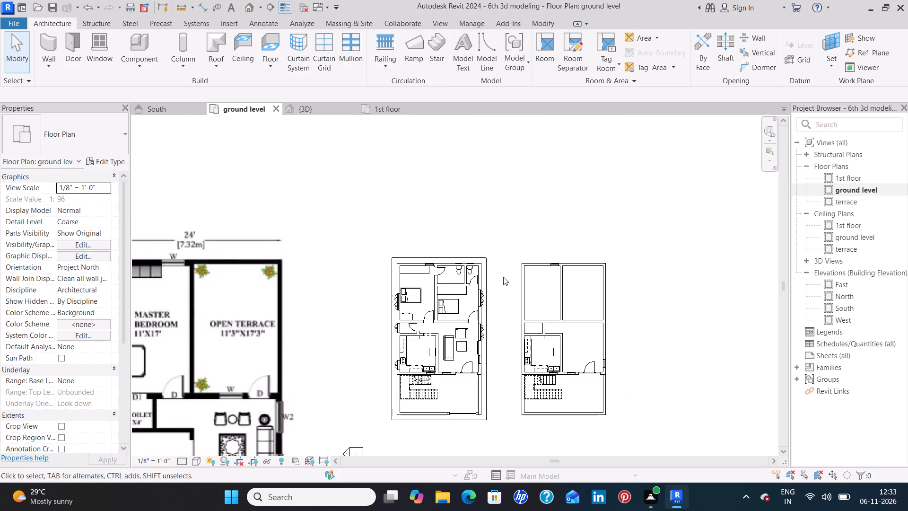
scroll(503, 277, down, 1)
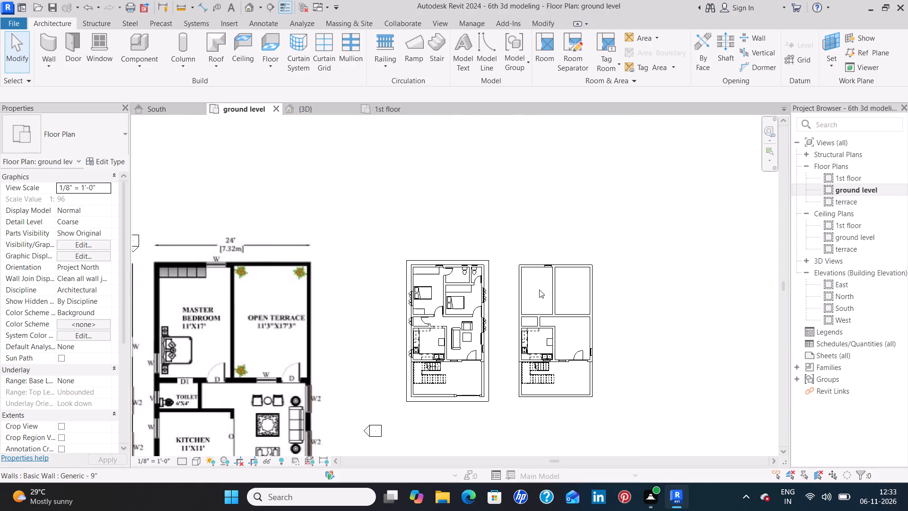
middle_drag(539, 290, 576, 258)
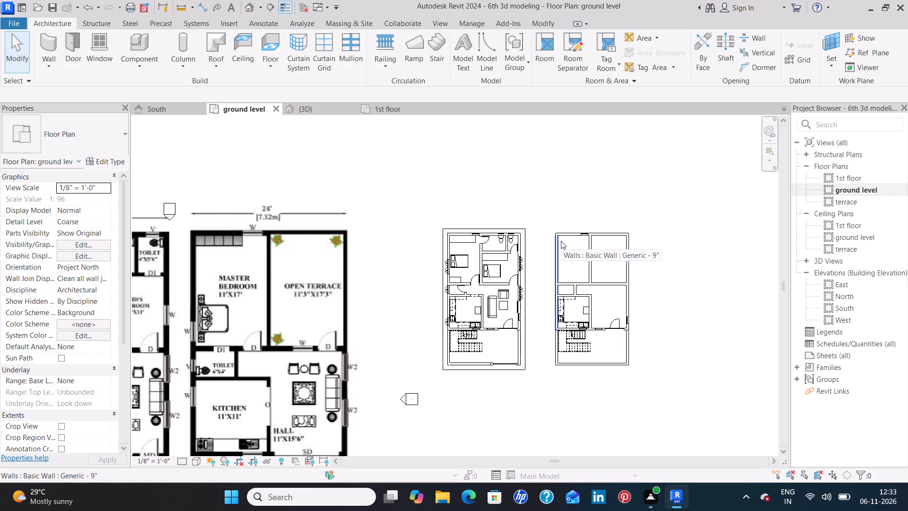
scroll(506, 231, up, 3)
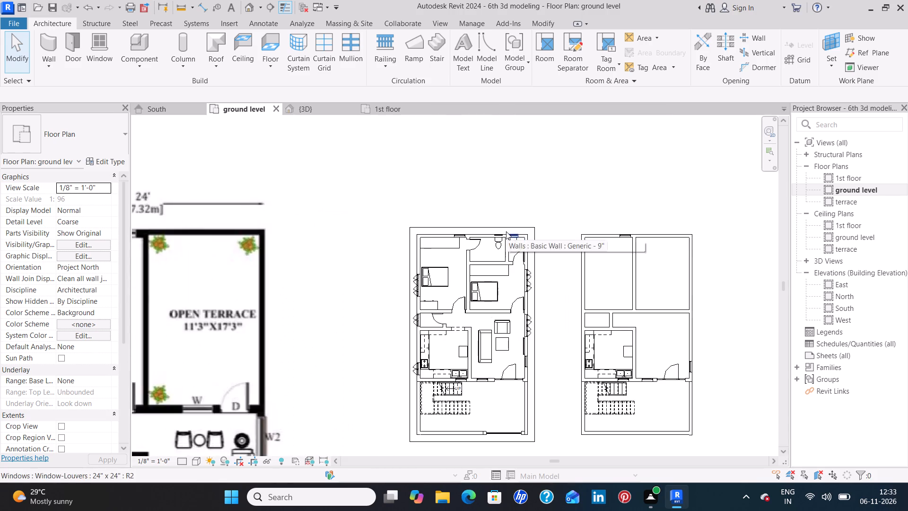
scroll(506, 231, up, 3)
scroll(506, 231, down, 4)
scroll(506, 231, up, 2)
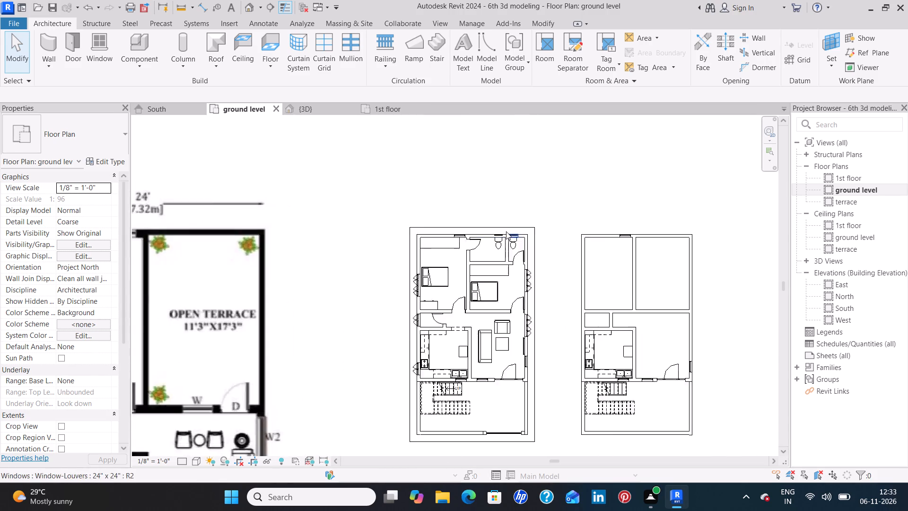
scroll(506, 231, up, 4)
click(519, 239)
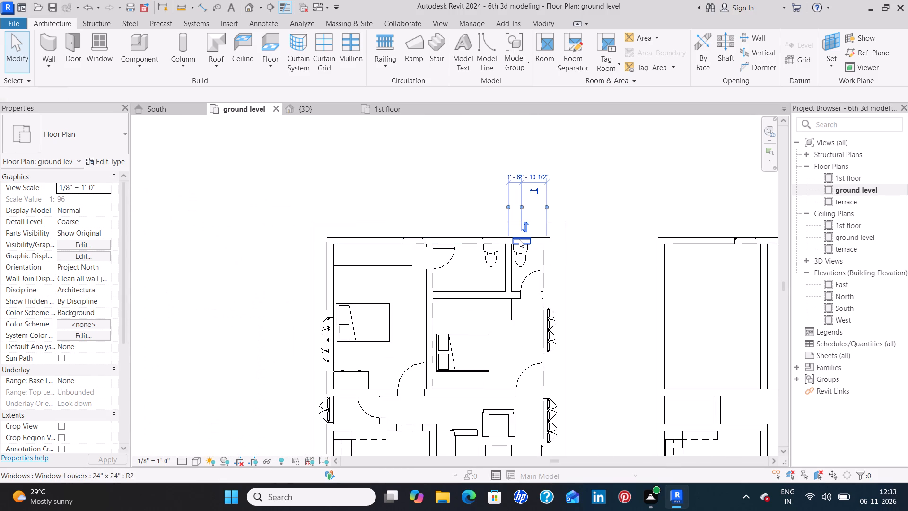
text(cs)
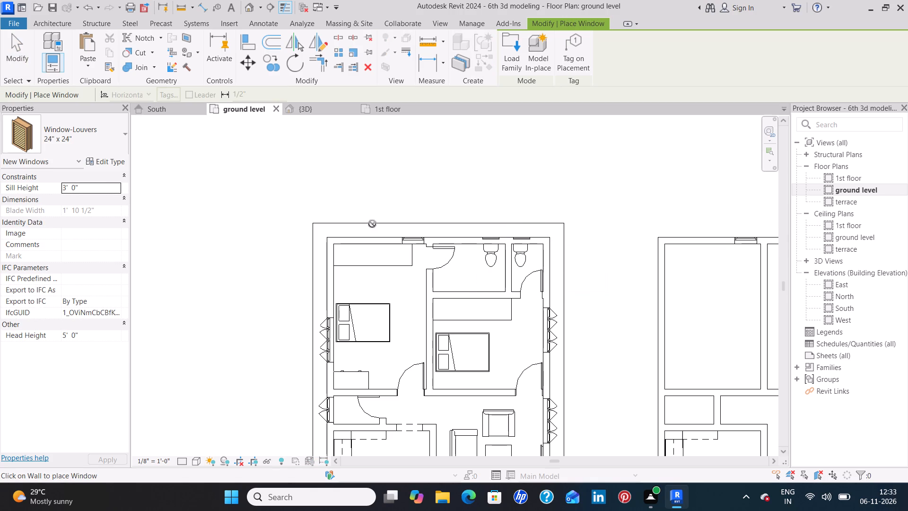
click(100, 185)
key(BackSpace)
key(6)
key(apostrophe)
key(Return)
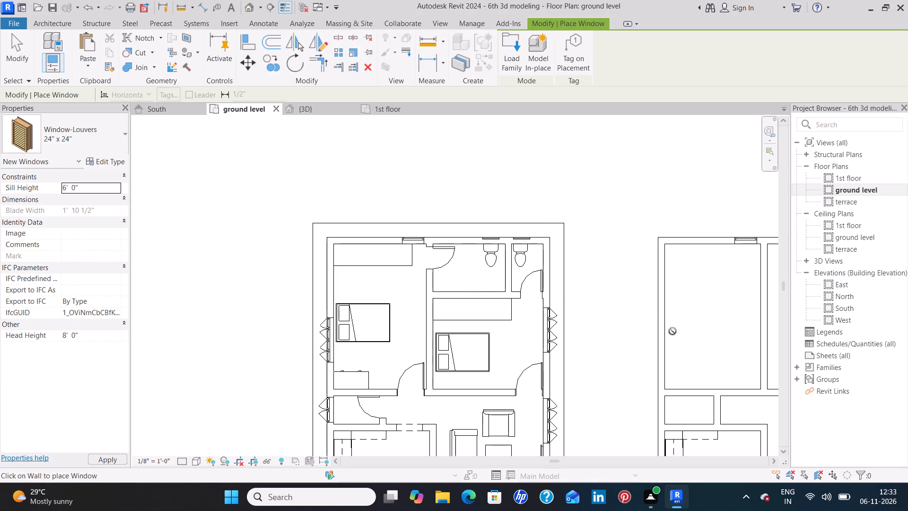
middle_drag(696, 344, 652, 200)
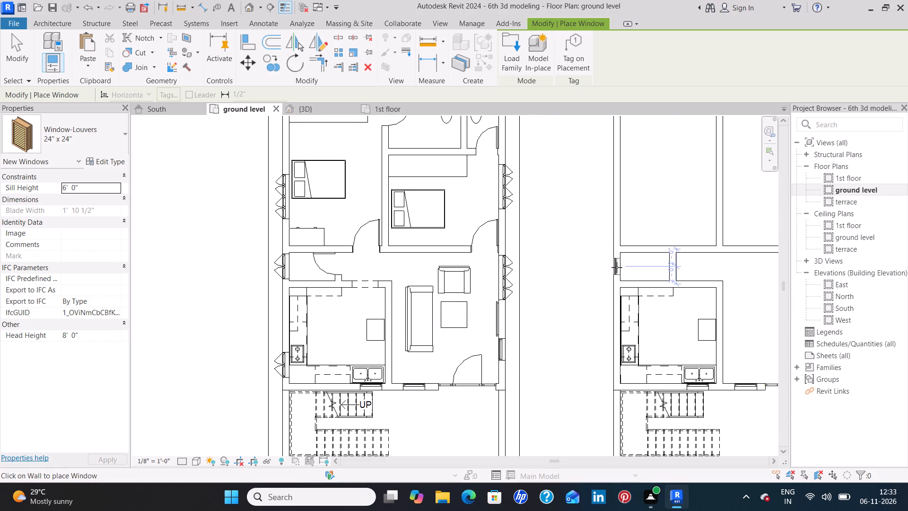
click(617, 267)
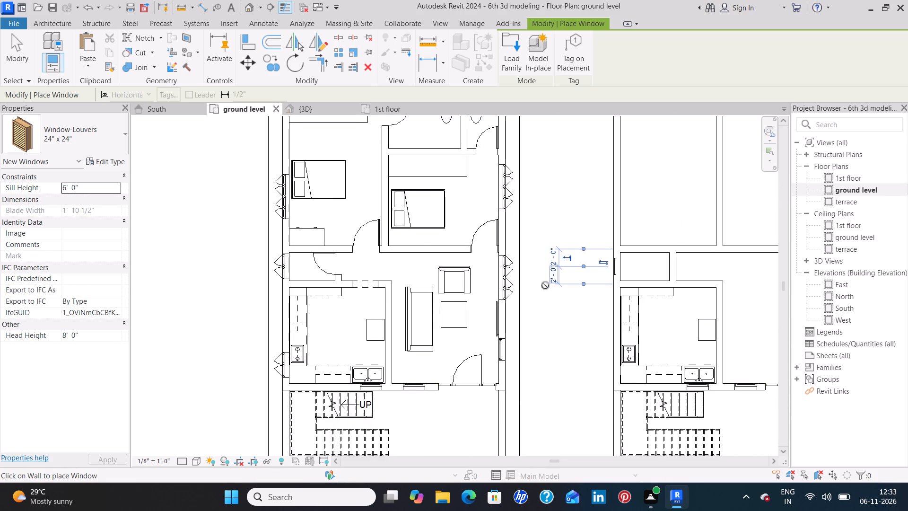
scroll(545, 285, down, 7)
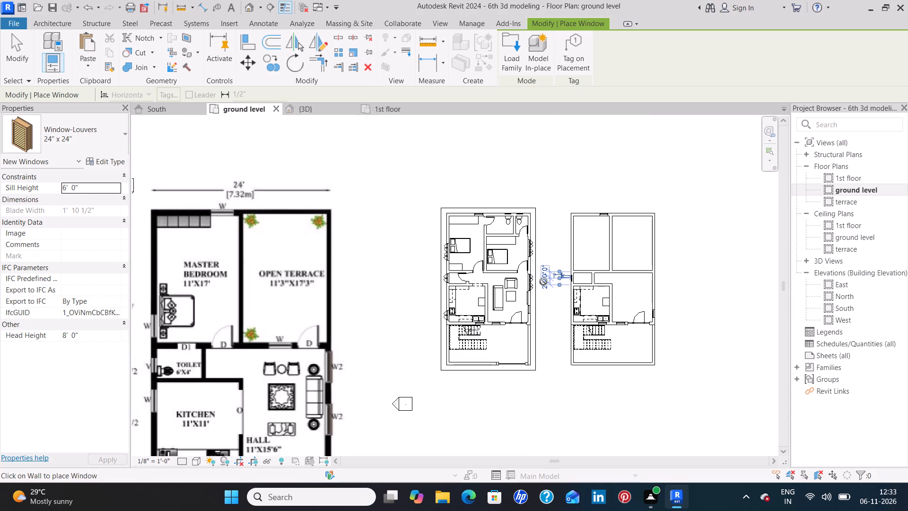
key(Escape)
key(Escape)
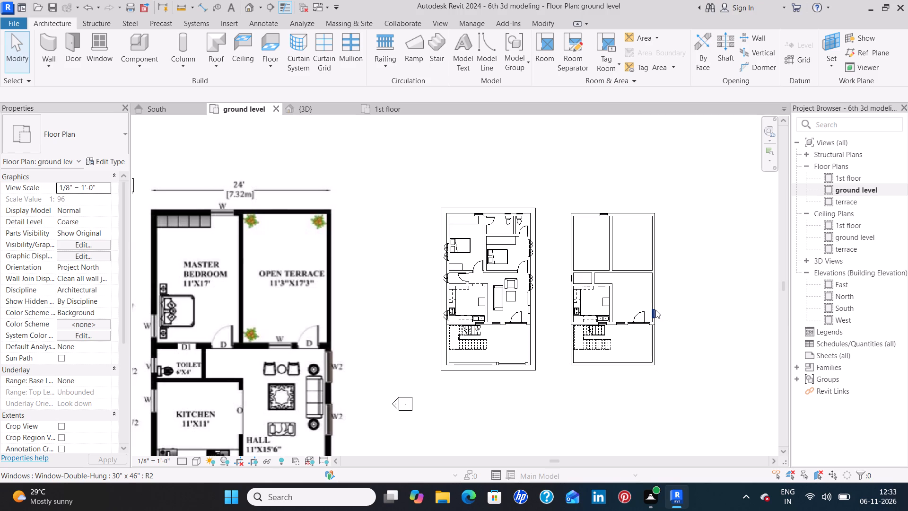
Place a 30" x 46" double-hung window in the open terrace's south wall, 3' 6" from the dividing wall, and flip its facing.
scroll(655, 310, up, 5)
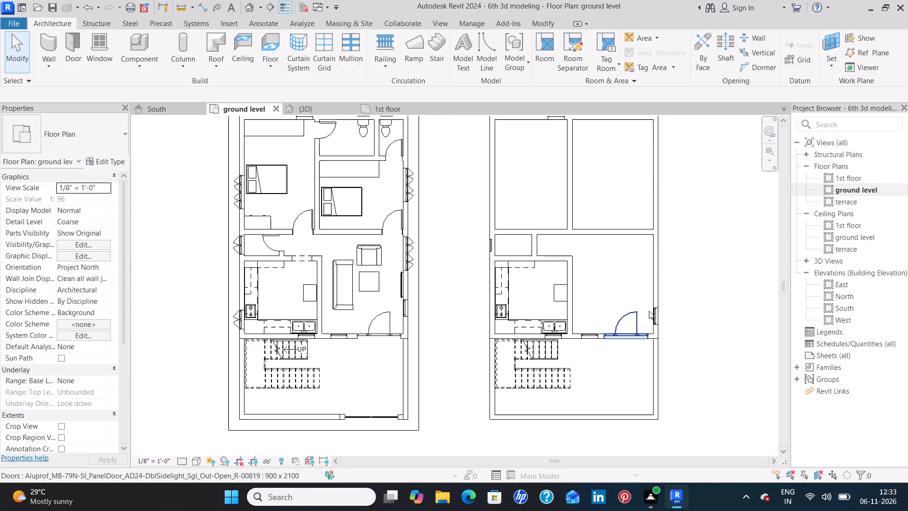
scroll(649, 311, up, 3)
click(662, 313)
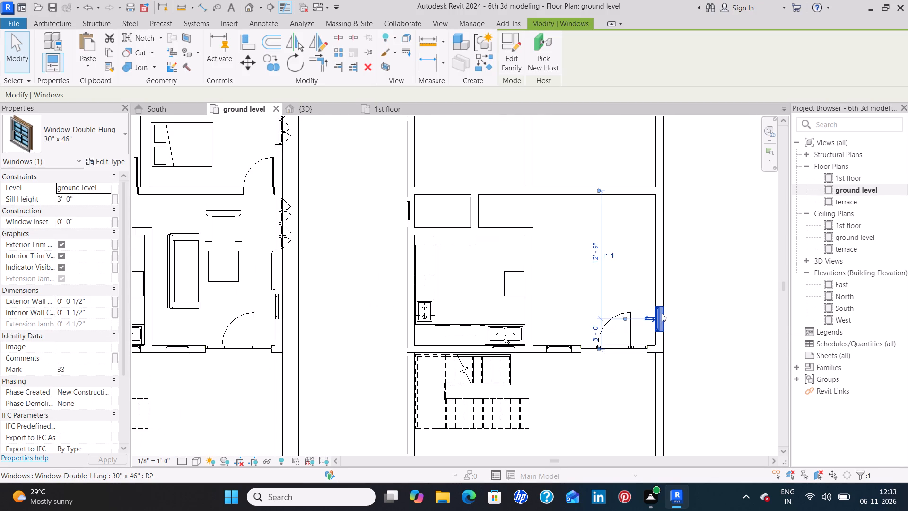
text(cs)
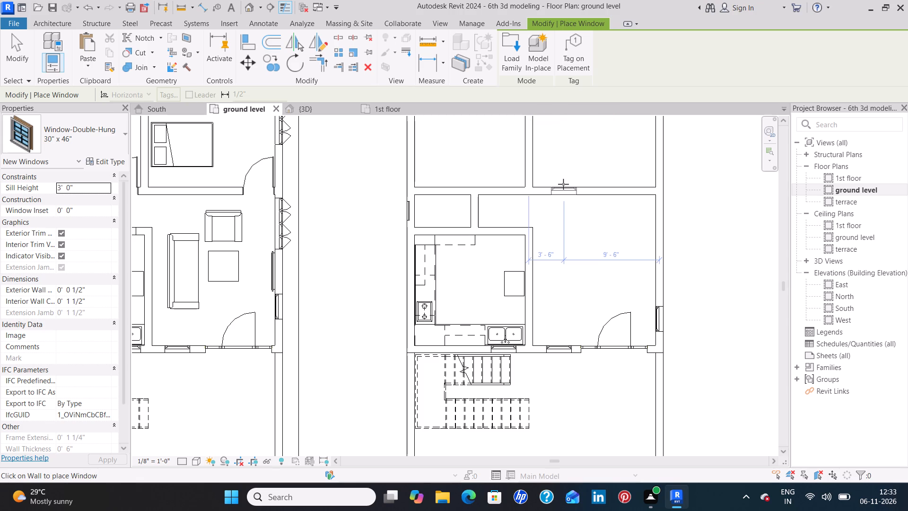
click(563, 184)
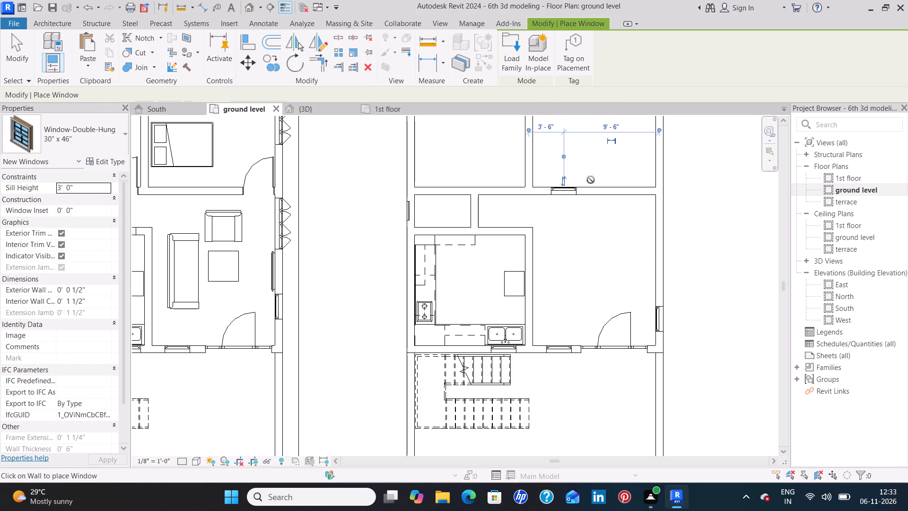
key(Escape)
key(Escape)
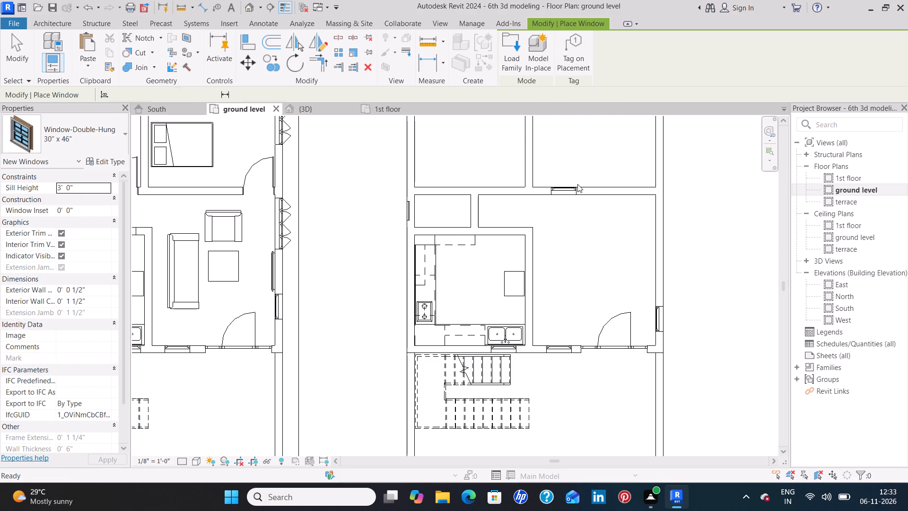
click(566, 187)
click(561, 180)
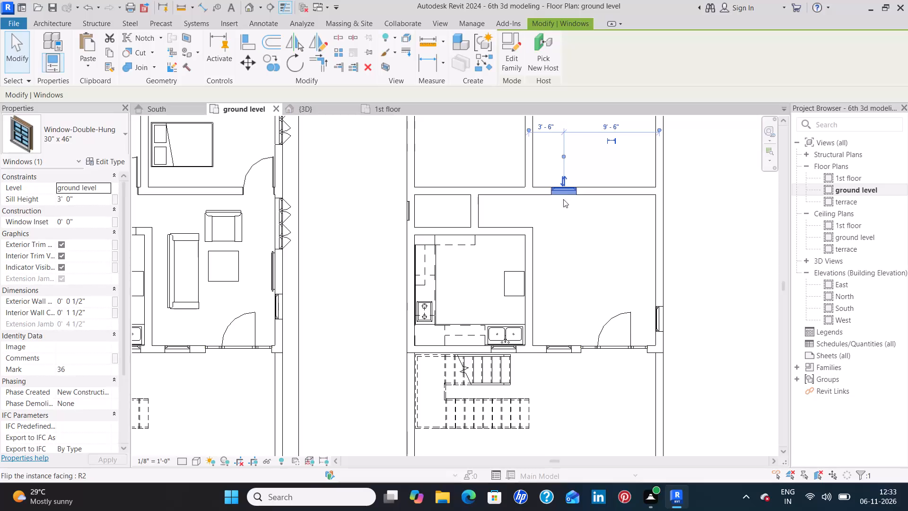
click(595, 235)
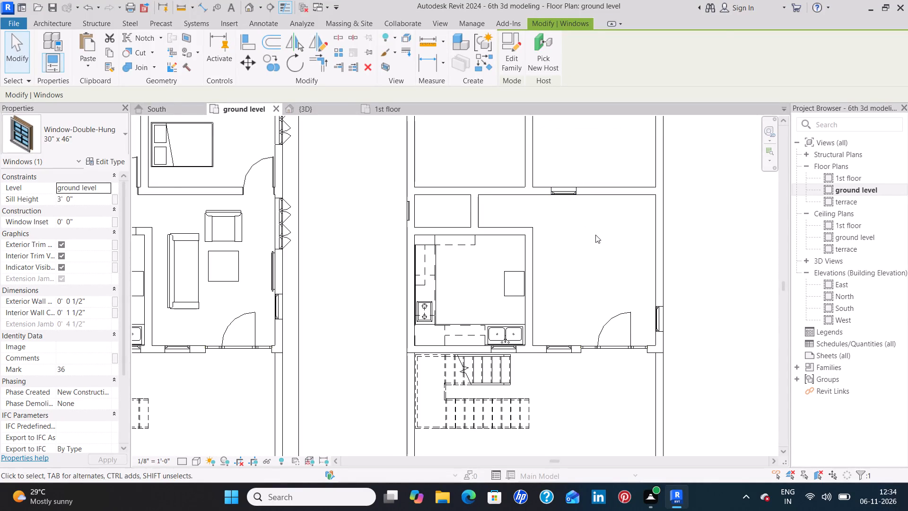
Place a 60" x 84" Door-Exterior-Double-Full Glass-Wood_Clad in the open terrace's south wall, 3' 6" from the east wall, swinging into the hall.
scroll(589, 240, down, 2)
middle_drag(588, 248, 589, 265)
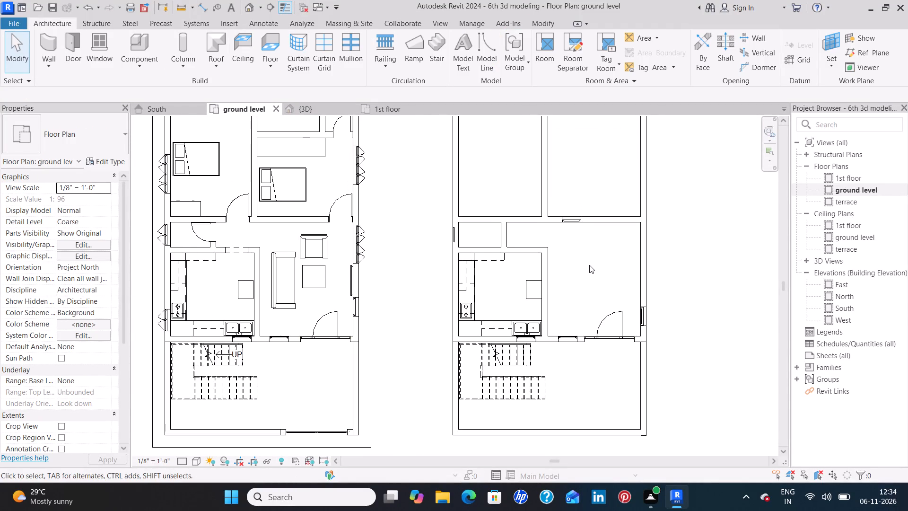
scroll(589, 265, down, 3)
middle_drag(589, 193, 599, 236)
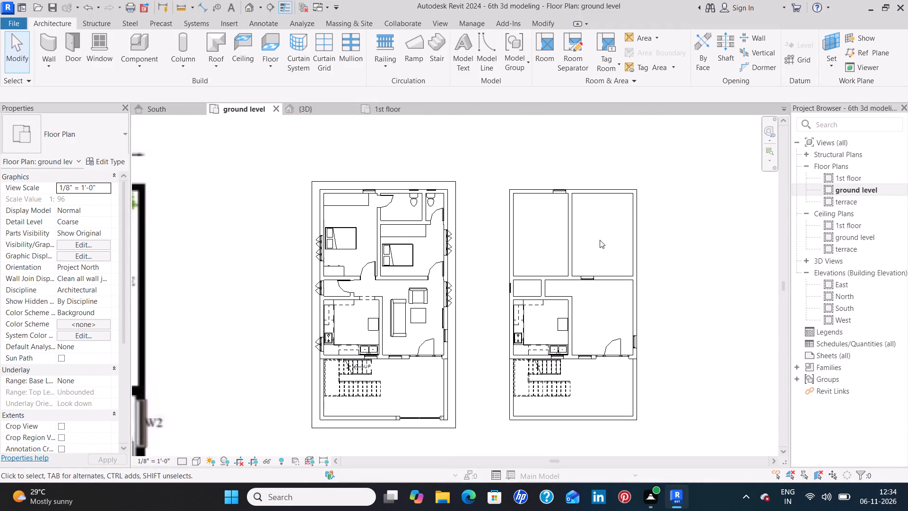
scroll(600, 240, down, 2)
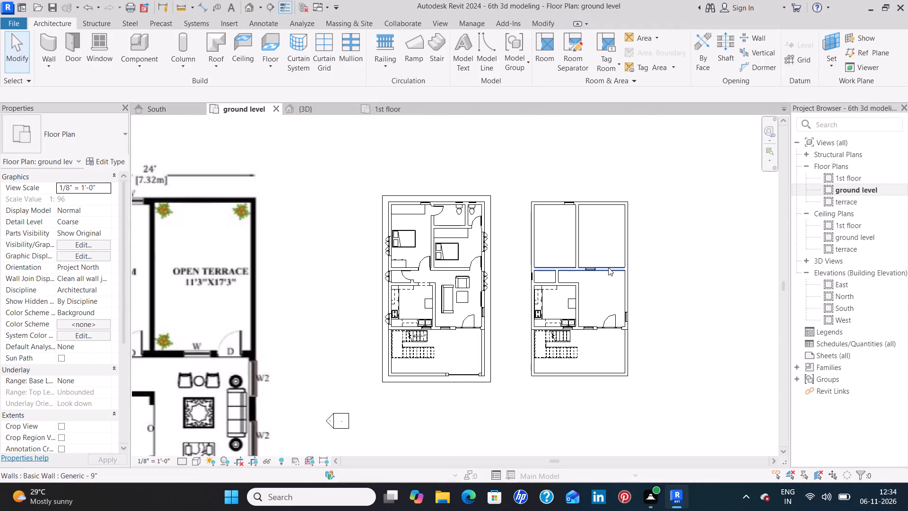
scroll(608, 267, up, 9)
scroll(599, 253, down, 3)
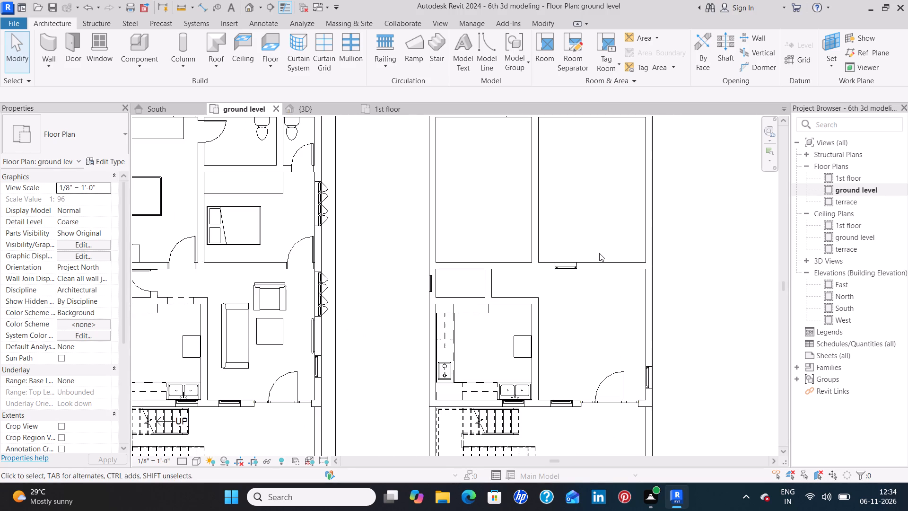
scroll(594, 209, down, 2)
middle_drag(594, 209, 595, 219)
scroll(573, 190, down, 1)
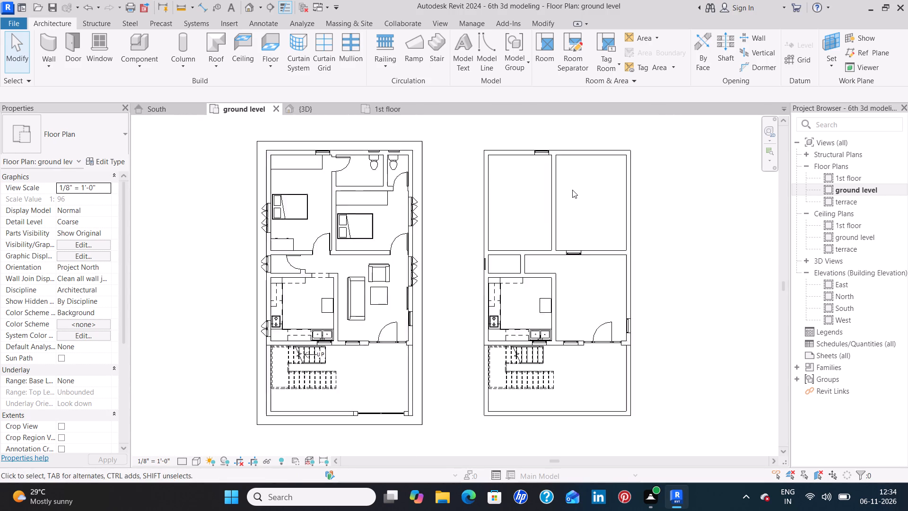
scroll(572, 190, down, 1)
middle_drag(572, 190, 556, 215)
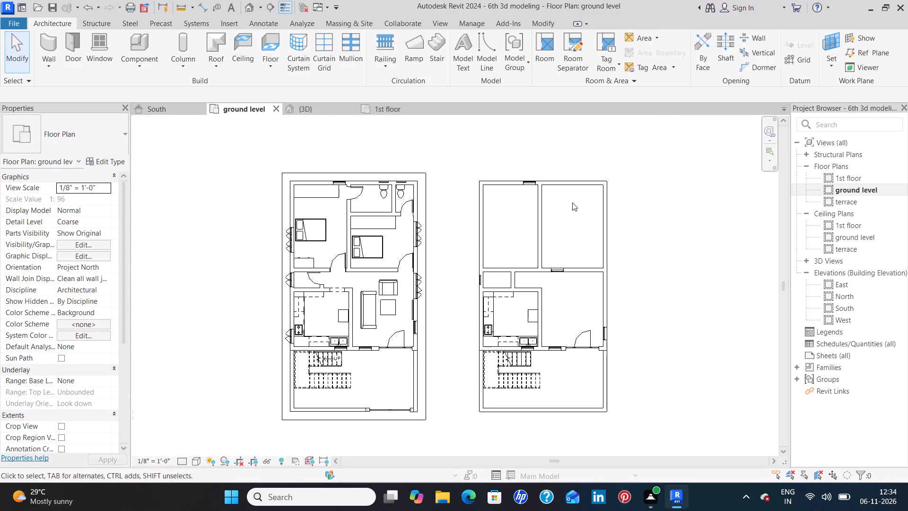
click(69, 40)
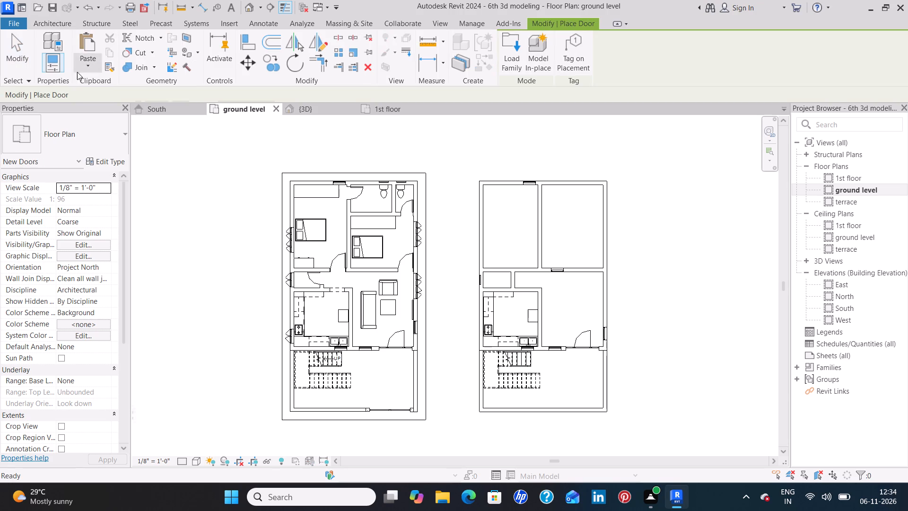
click(96, 150)
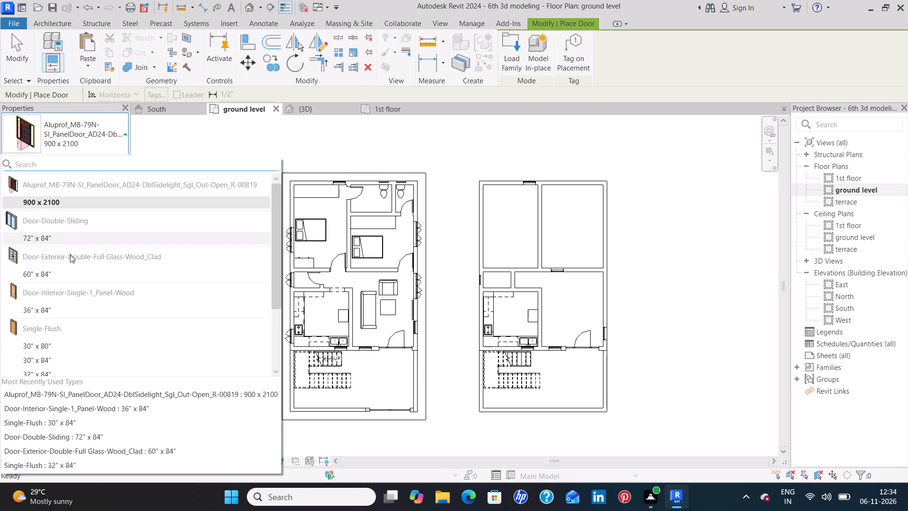
click(62, 278)
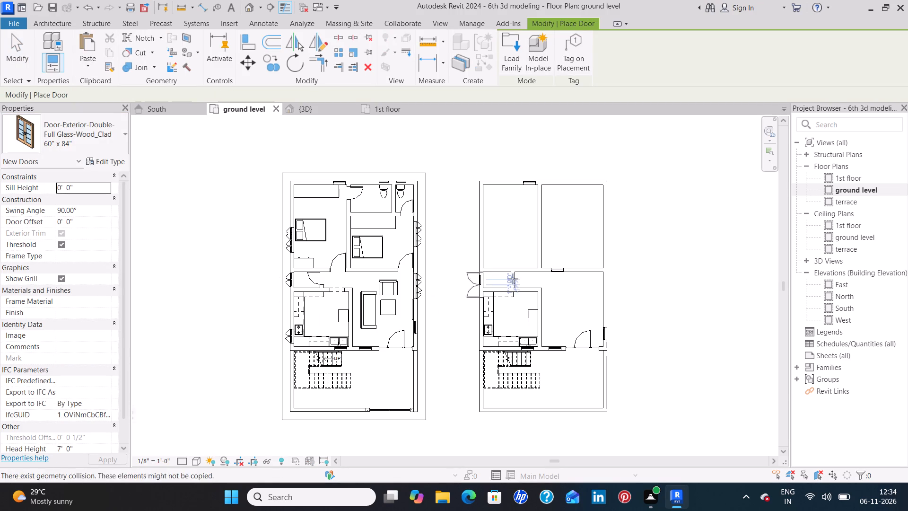
scroll(585, 274, up, 3)
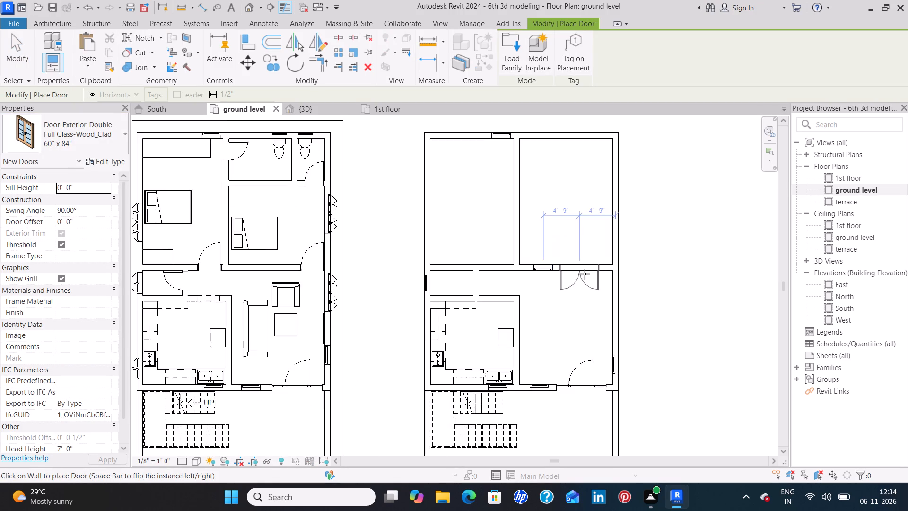
scroll(585, 273, up, 7)
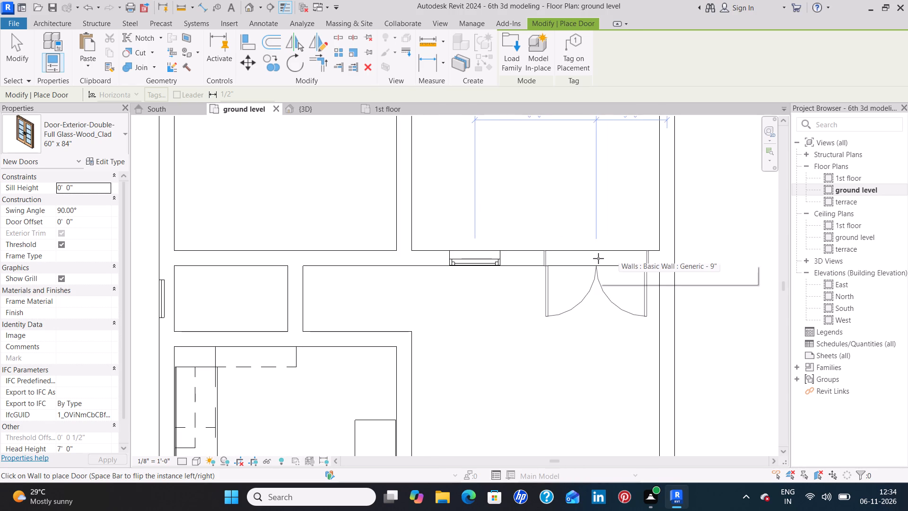
click(598, 258)
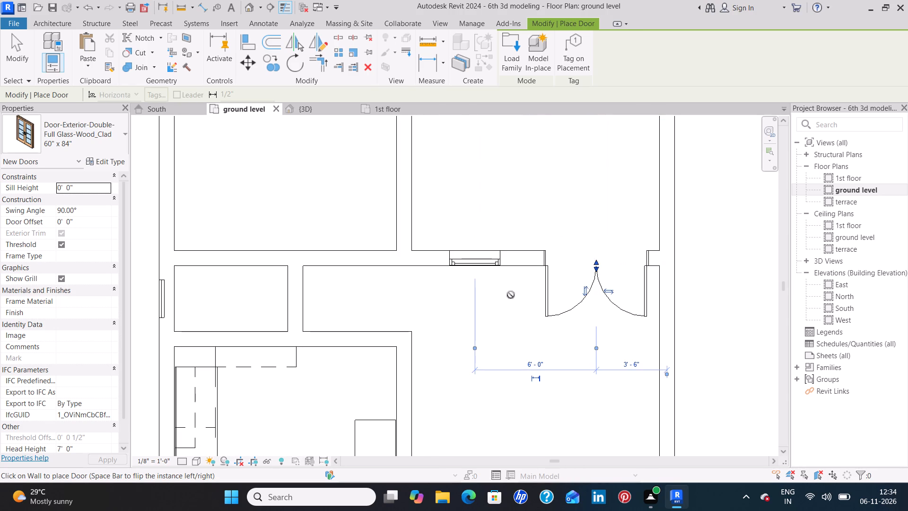
Flip the 60" x 84" double glass door in the new outline so that it swings into the open terrace.
key(Escape)
key(Escape)
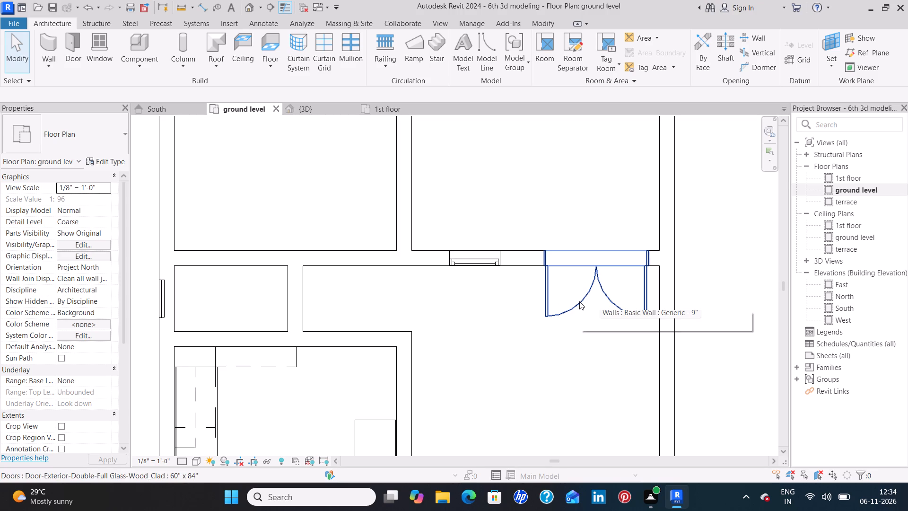
scroll(465, 338, down, 6)
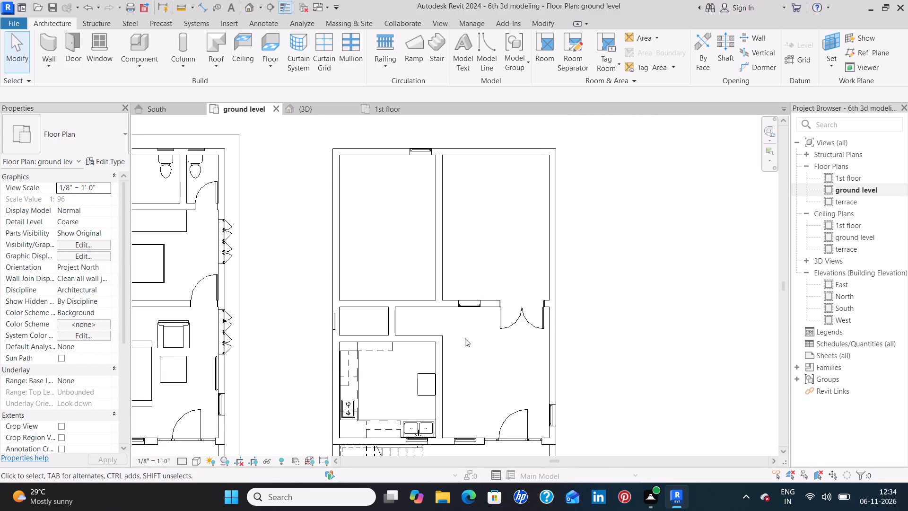
middle_drag(465, 338, 481, 288)
scroll(478, 299, down, 1)
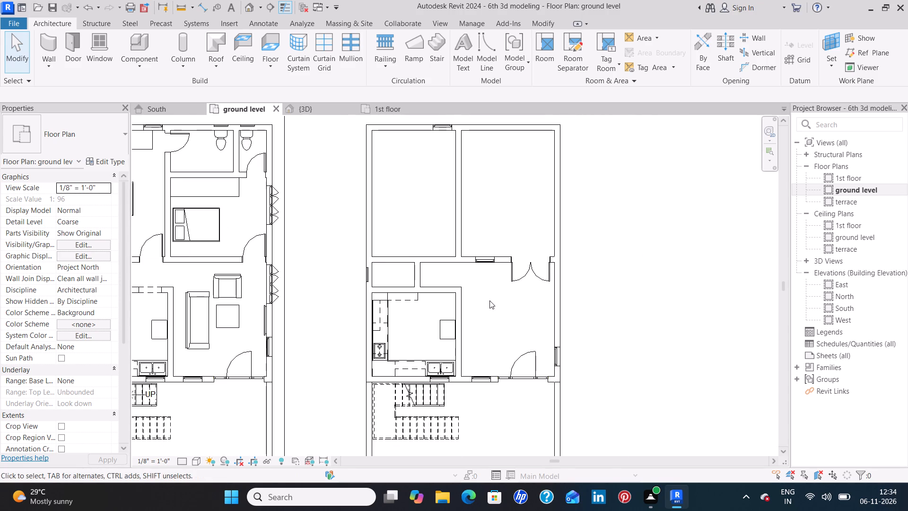
click(548, 279)
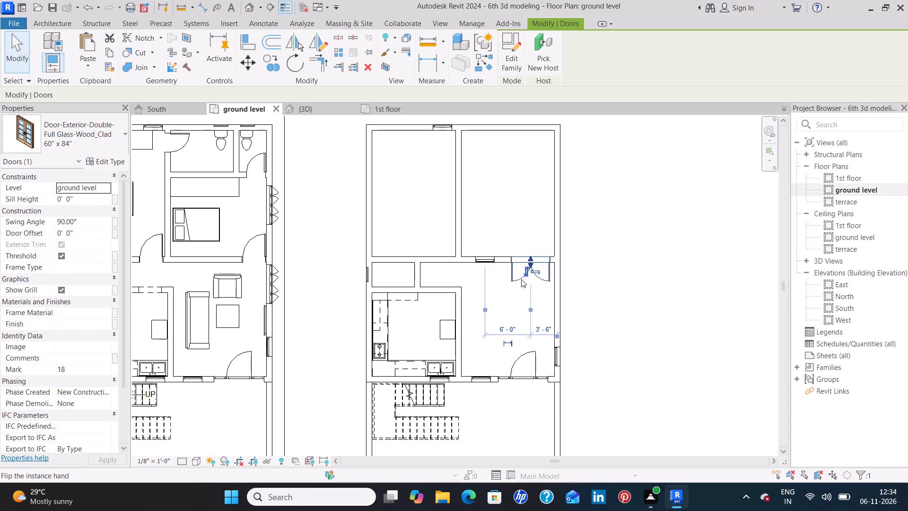
click(527, 275)
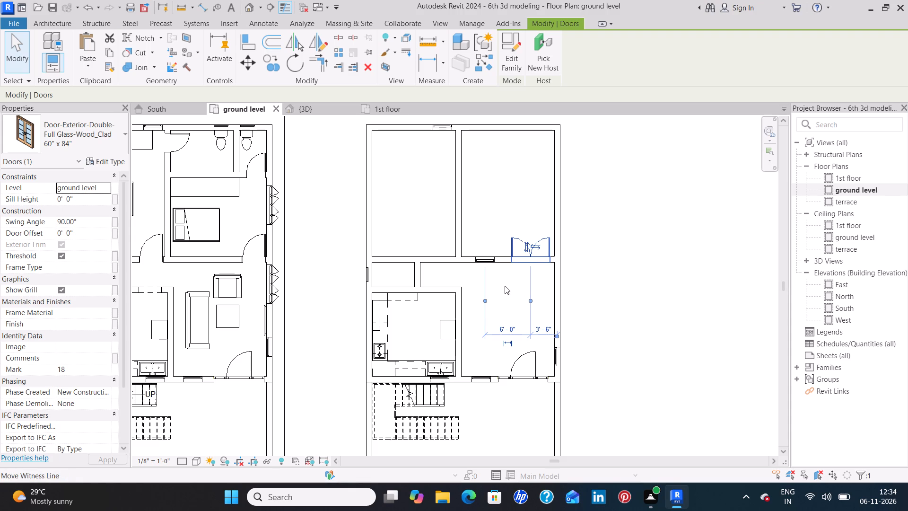
click(505, 286)
Place a matching 36" x 84" Passage Opening-Elliptical Arch in the new kitchen's north wall, 2' 5" from its east wall.
scroll(518, 314, down, 1)
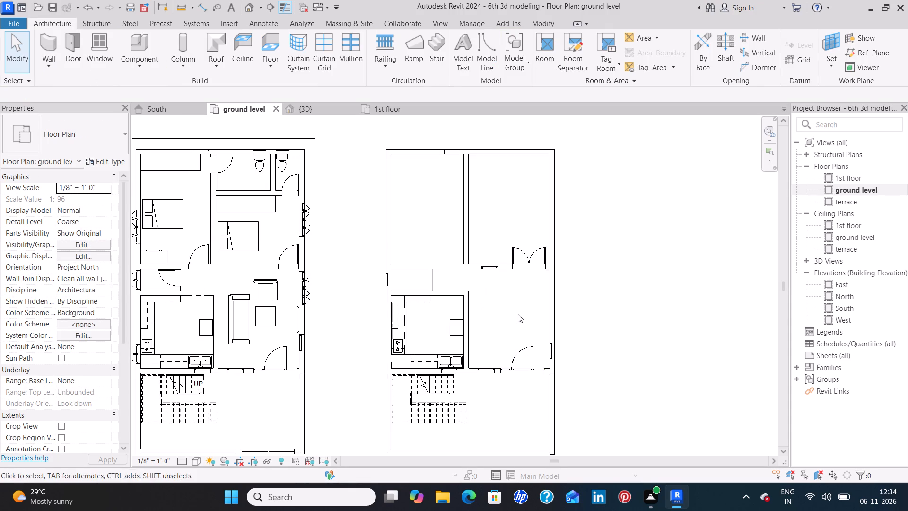
middle_drag(517, 314, 524, 290)
scroll(525, 289, down, 2)
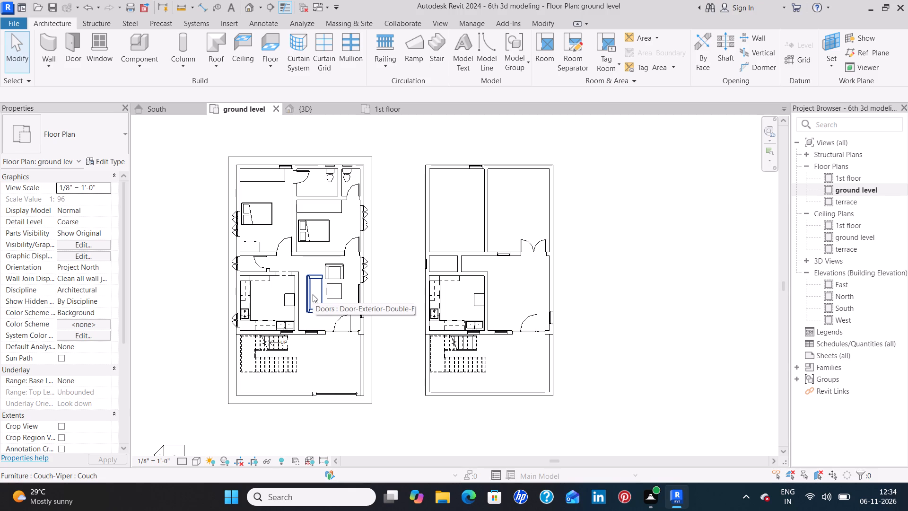
click(284, 274)
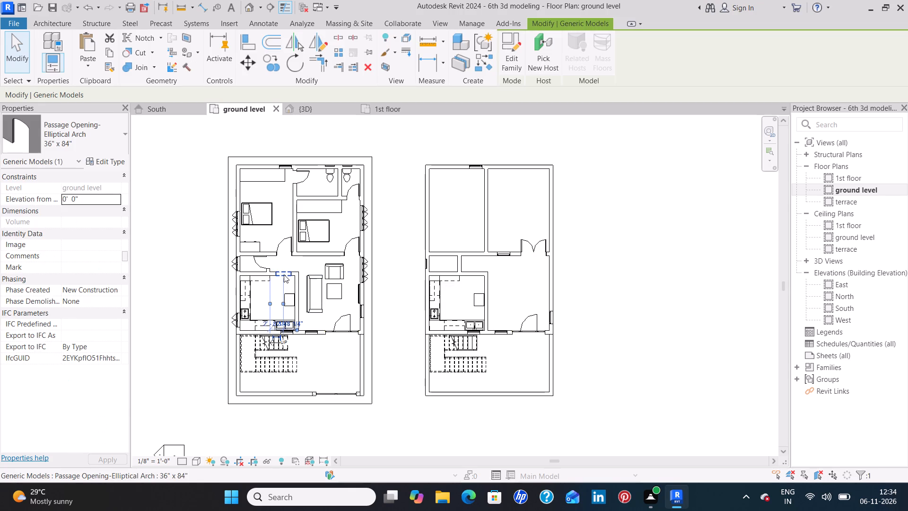
text(cs)
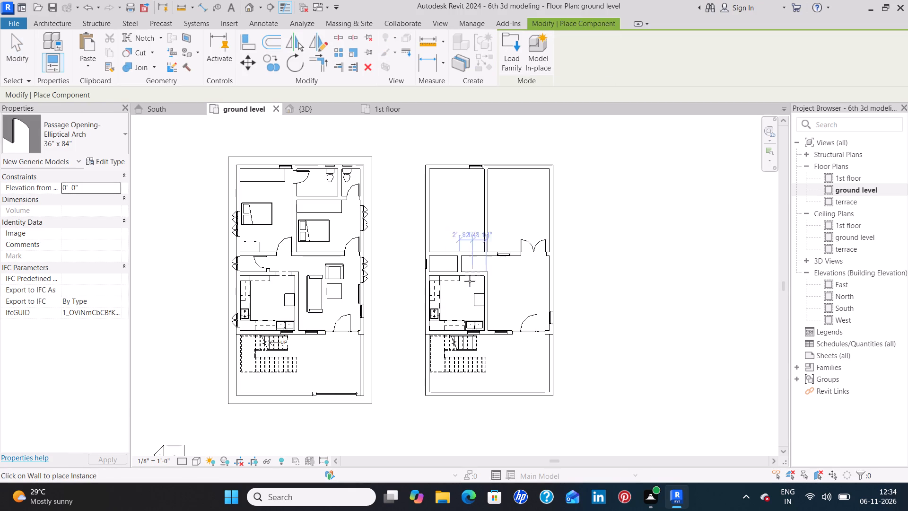
scroll(473, 275, up, 3)
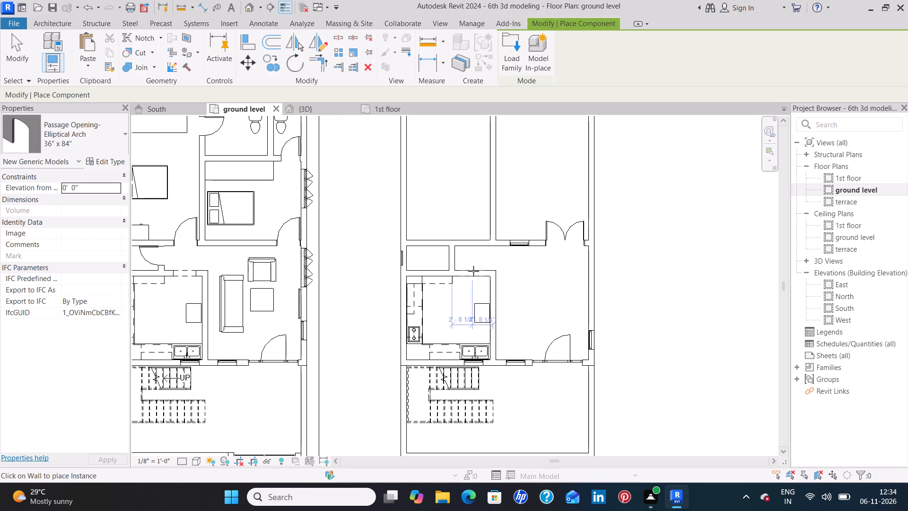
scroll(473, 271, up, 9)
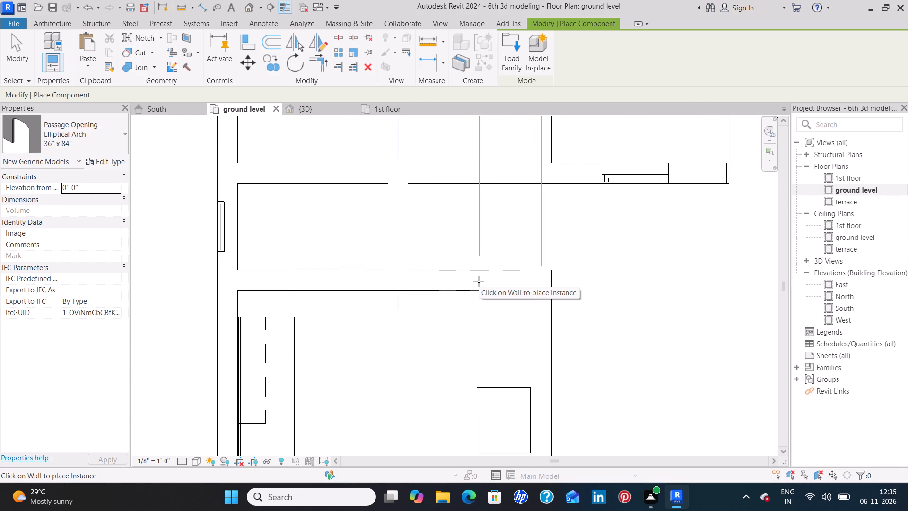
click(478, 282)
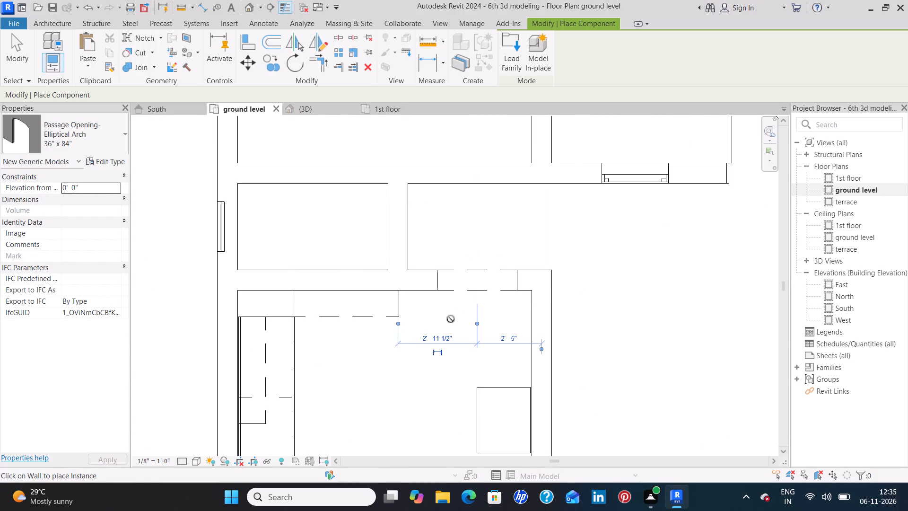
key(Escape)
key(Escape)
Place a matching 30" x 84" Single-Flush door in the new toilet's east wall, 1' 8" from the north wall, swinging into the toilet.
scroll(447, 312, down, 8)
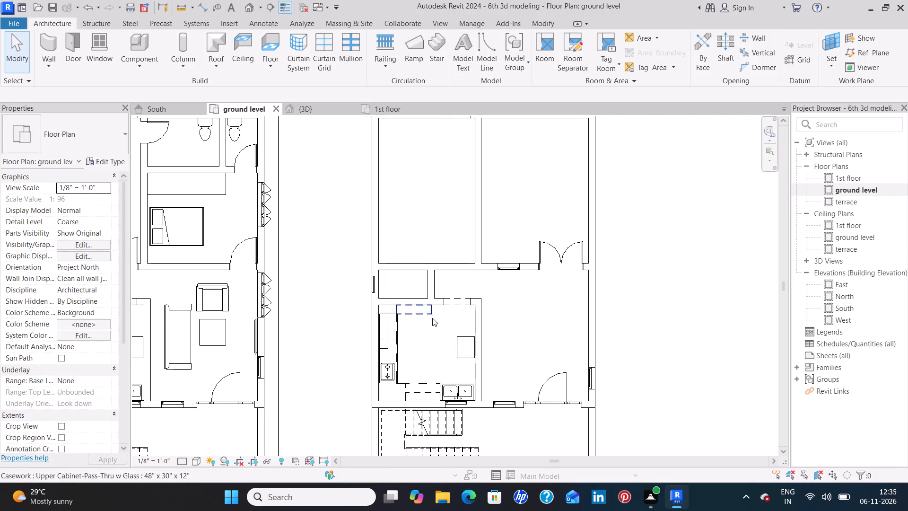
scroll(429, 321, down, 3)
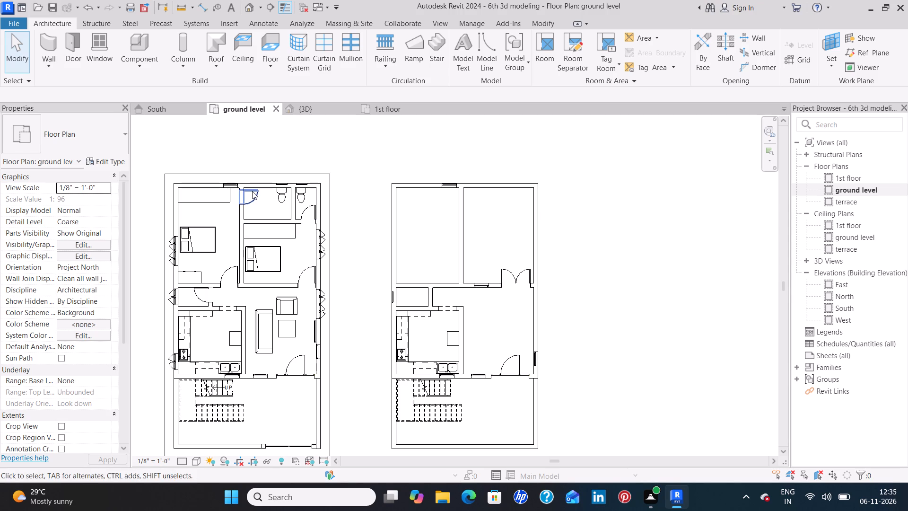
click(252, 191)
text(cs)
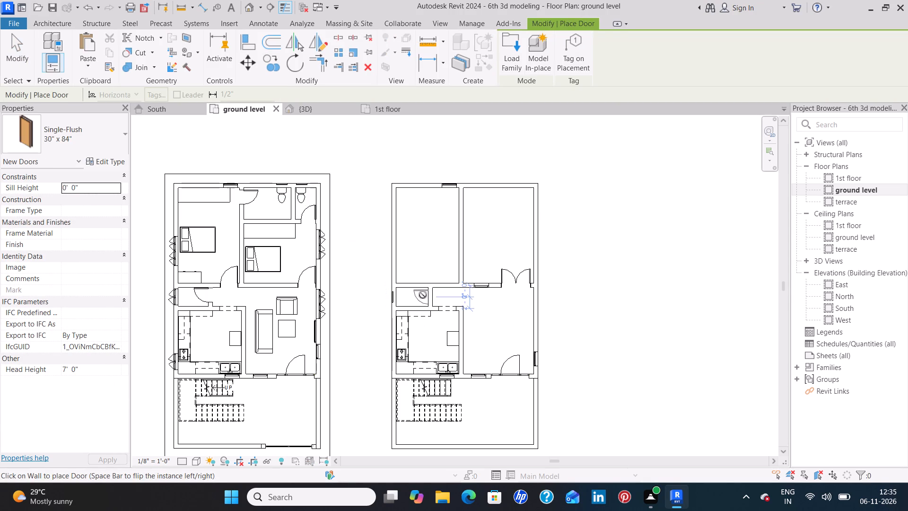
scroll(428, 297, up, 12)
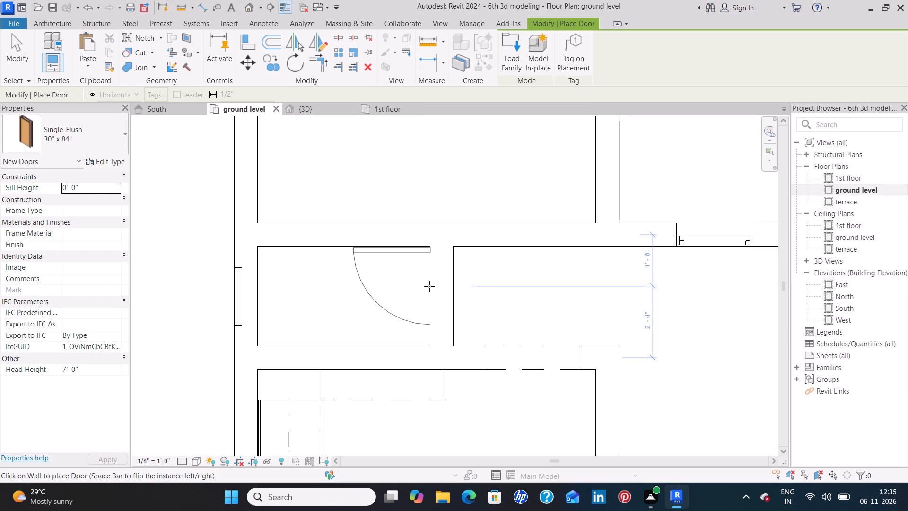
click(429, 286)
scroll(500, 309, down, 6)
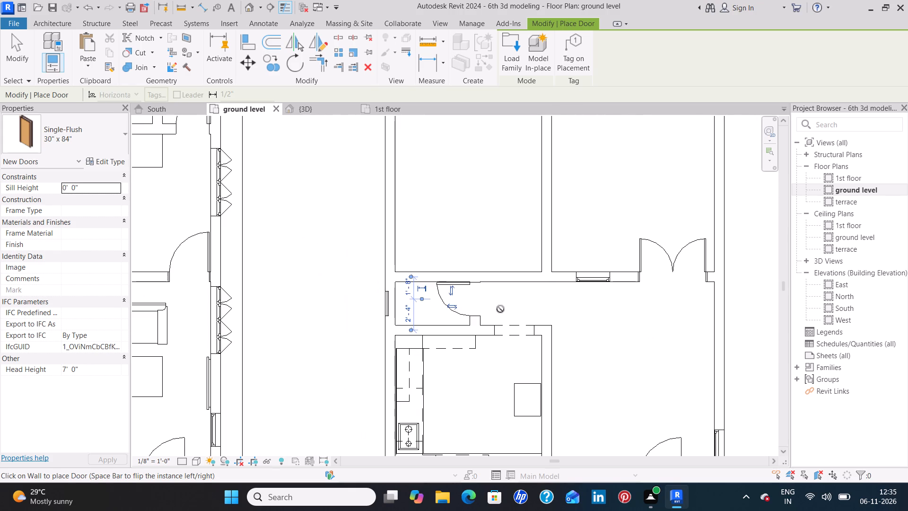
key(Escape)
scroll(501, 308, down, 4)
key(Escape)
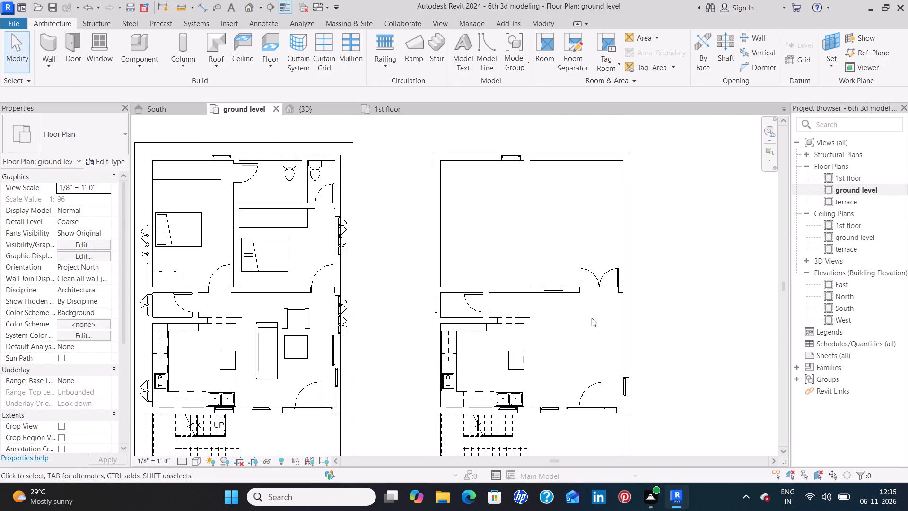
Place a matching 36" x 84" Door-Interior-Single-1_Panel-Wood in the new bedroom's south wall, 2' 0" from the dividing wall, swinging into the bedroom.
scroll(592, 318, down, 1)
middle_drag(586, 328, 569, 342)
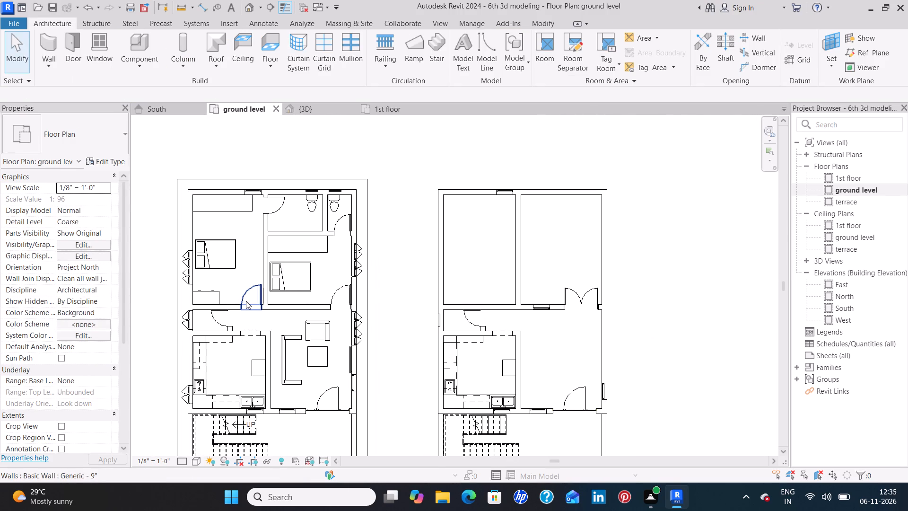
click(245, 301)
text(cs)
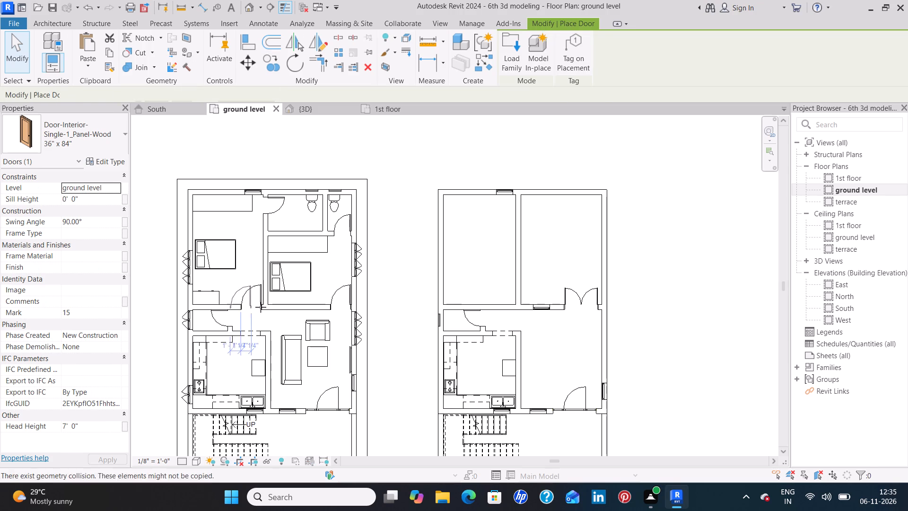
scroll(504, 307, up, 7)
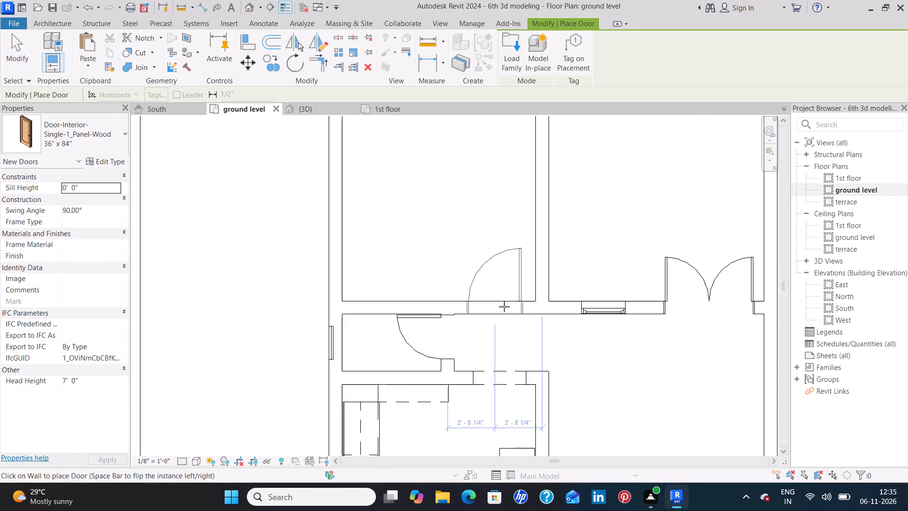
click(507, 307)
scroll(543, 366, down, 2)
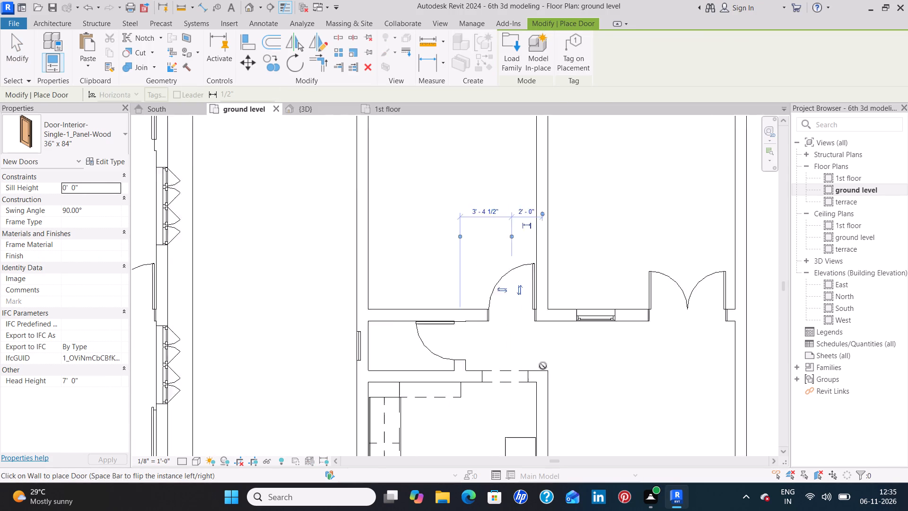
scroll(543, 366, down, 5)
middle_drag(590, 378, 580, 330)
scroll(573, 330, down, 1)
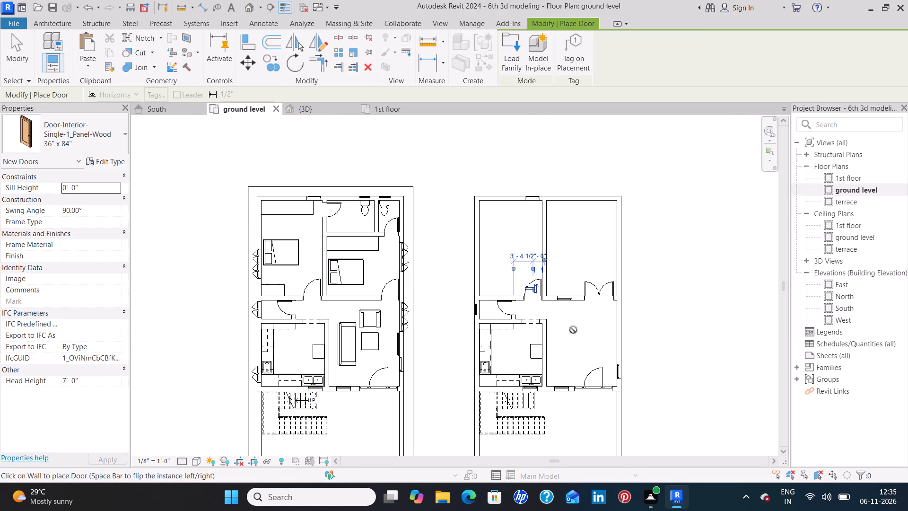
key(Escape)
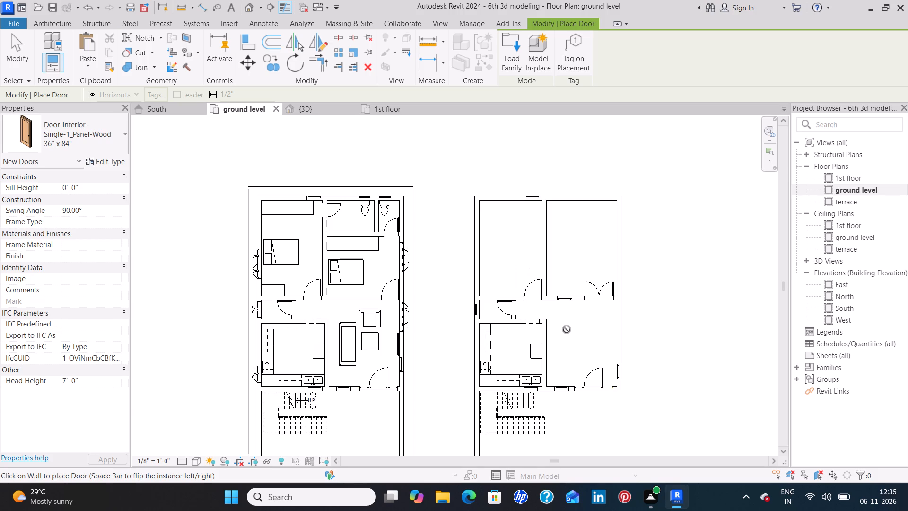
key(Escape)
Compare the new layout's doors, windows and hall with the reference floor plan image.
scroll(567, 329, down, 2)
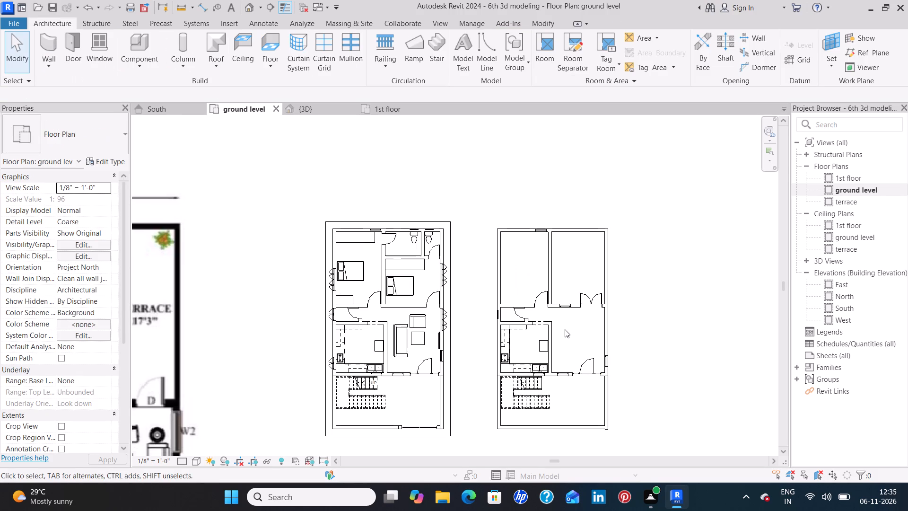
middle_drag(576, 323, 604, 289)
scroll(604, 294, down, 1)
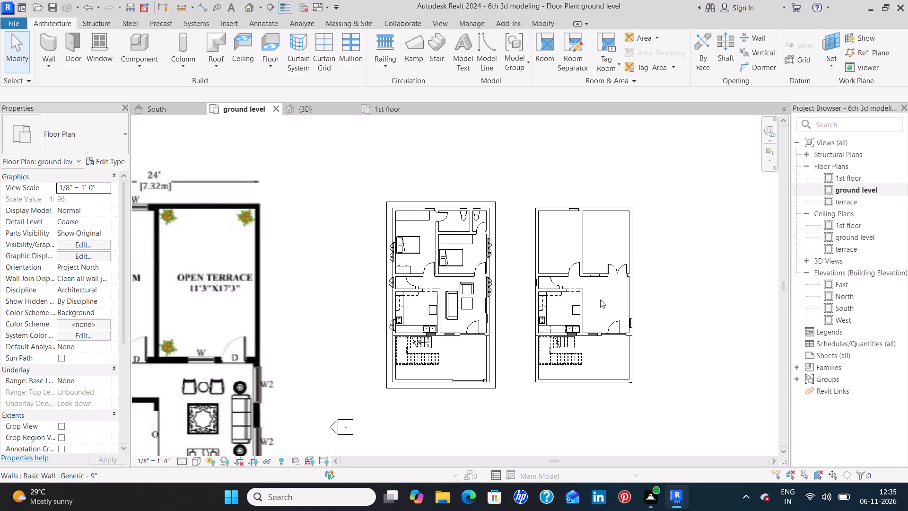
scroll(600, 300, down, 1)
middle_drag(598, 300, 634, 267)
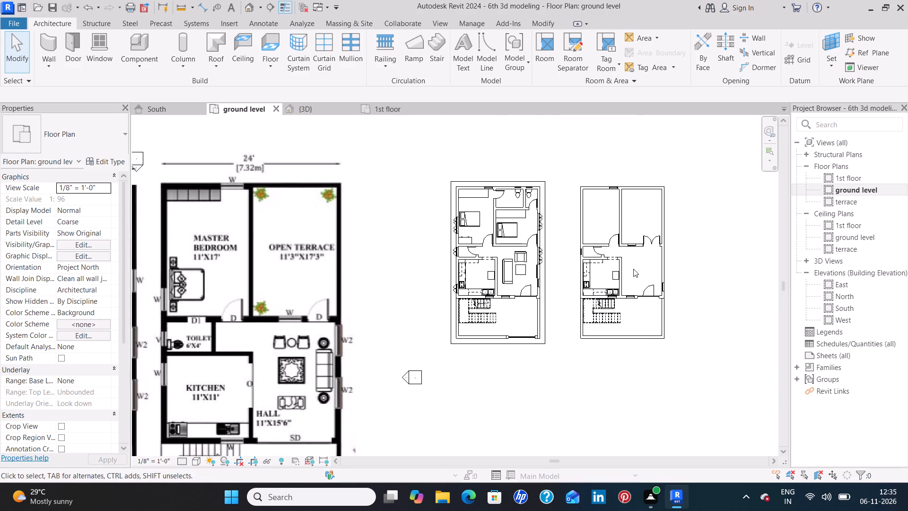
middle_drag(632, 272, 585, 326)
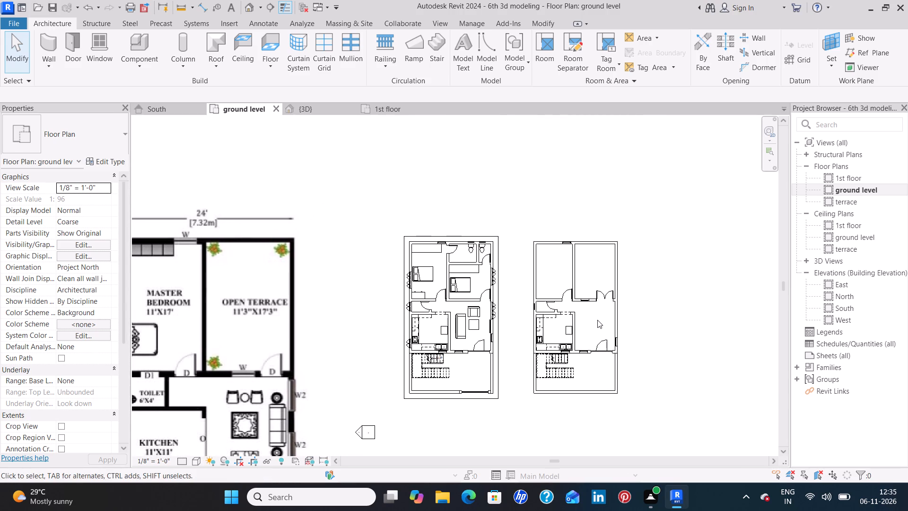
scroll(600, 318, up, 8)
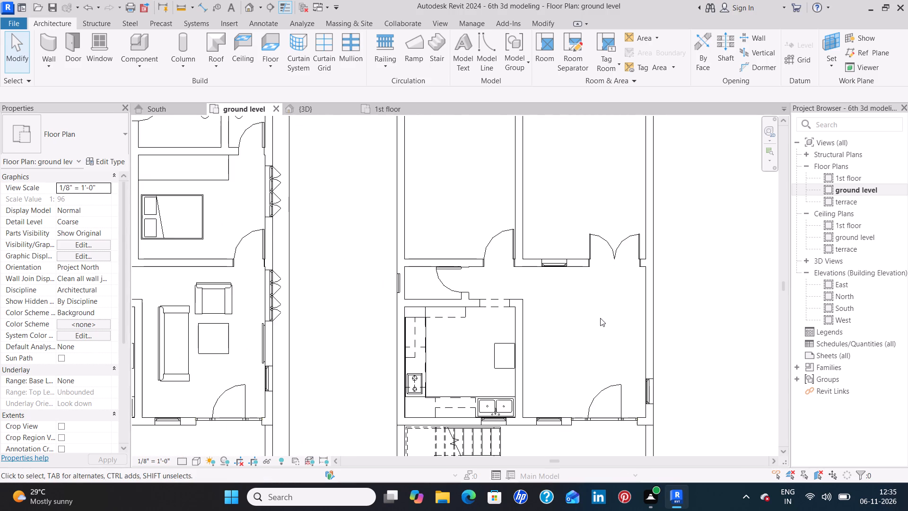
scroll(600, 318, down, 1)
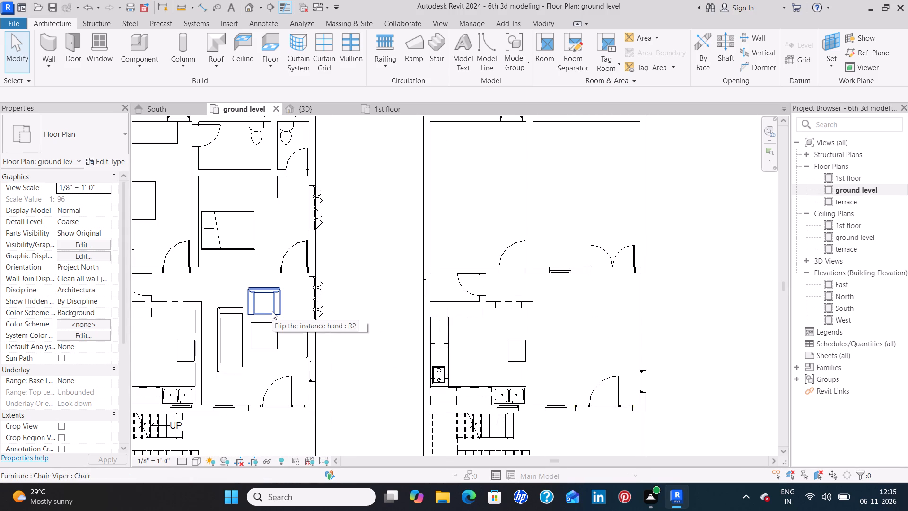
Place a matching Couch-Viper in the new hall, backed toward the kitchen wall 2' 0" away and aligned with the original couch.
click(243, 330)
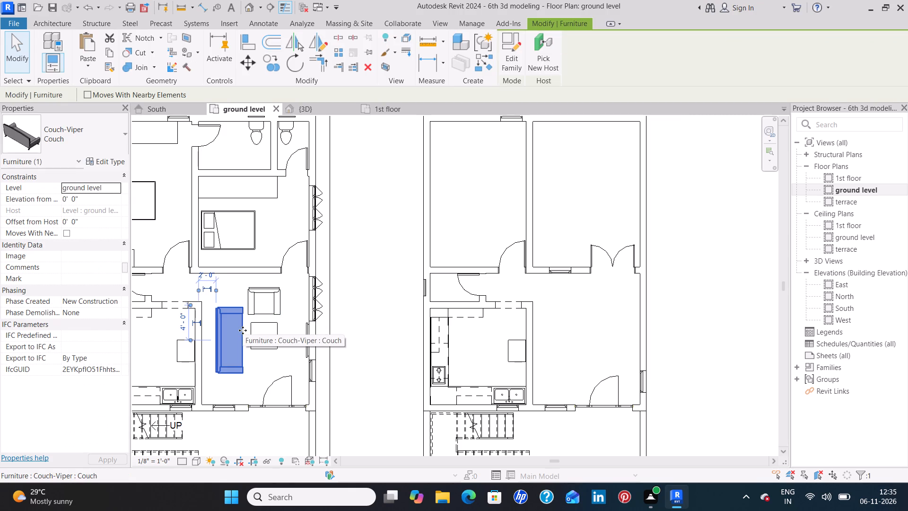
text(cs)
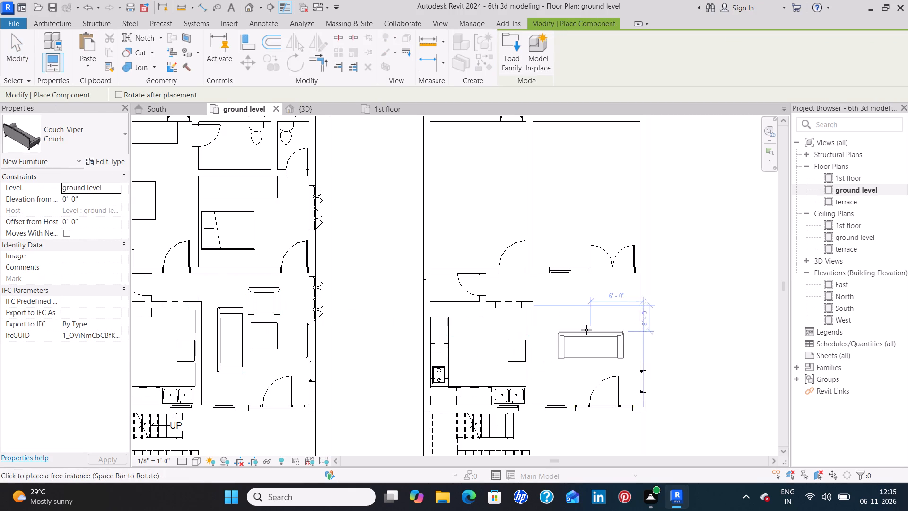
key(space)
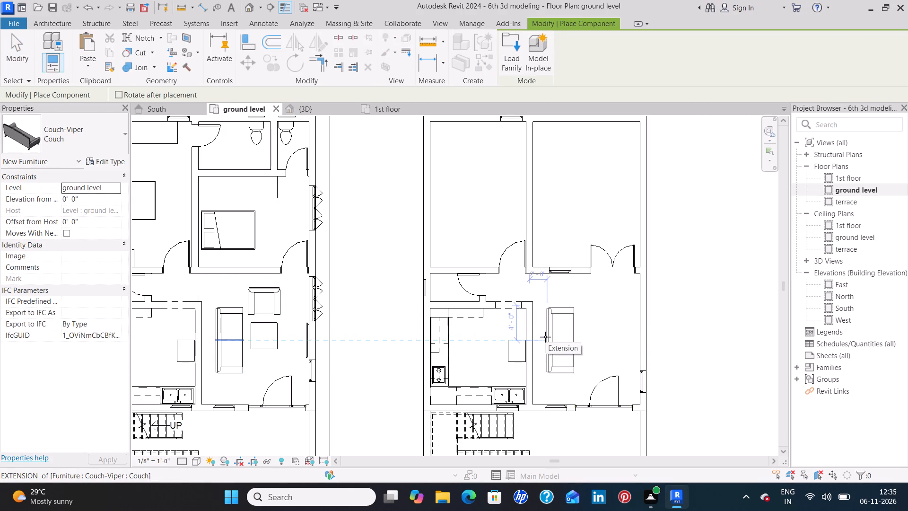
scroll(544, 337, up, 2)
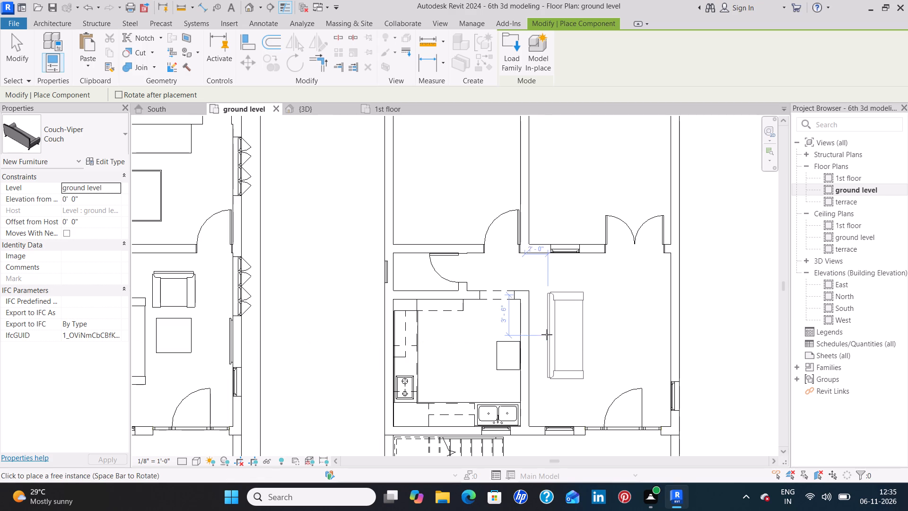
click(546, 338)
key(Escape)
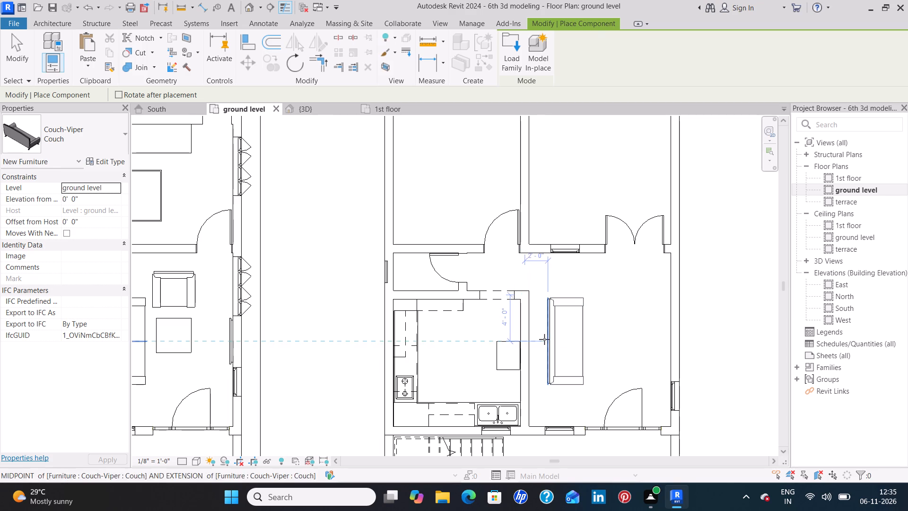
Place a matching Chair-Viper in the new hall, 5' 6" from the east wall and 2' 0" from the north wall, aligned with the original chair.
key(Escape)
click(187, 302)
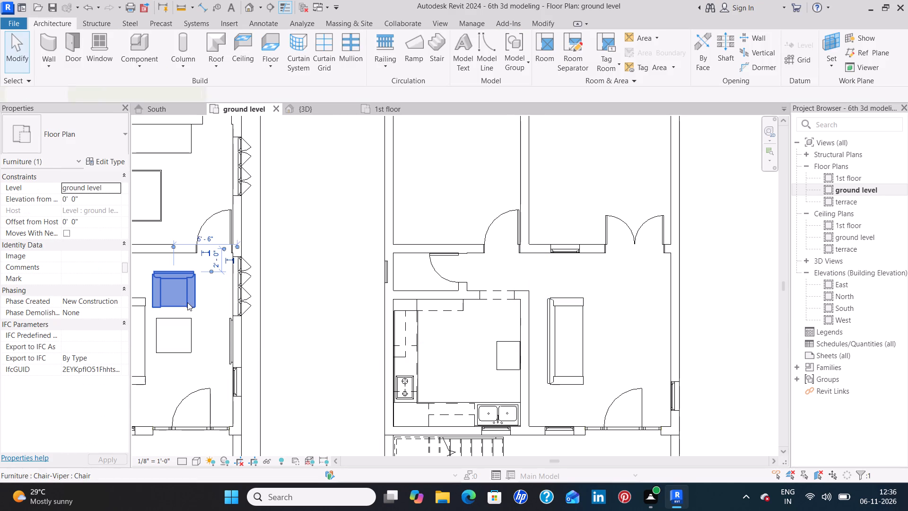
text(cs)
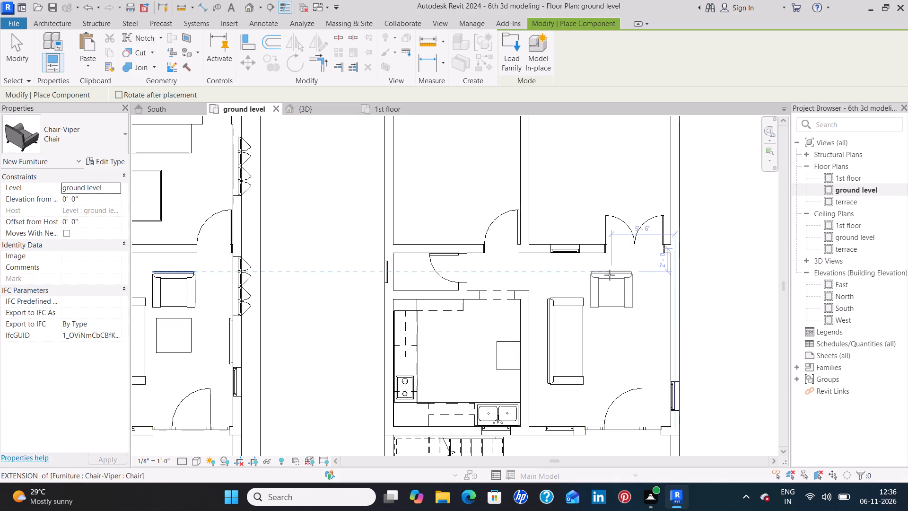
click(610, 275)
key(Escape)
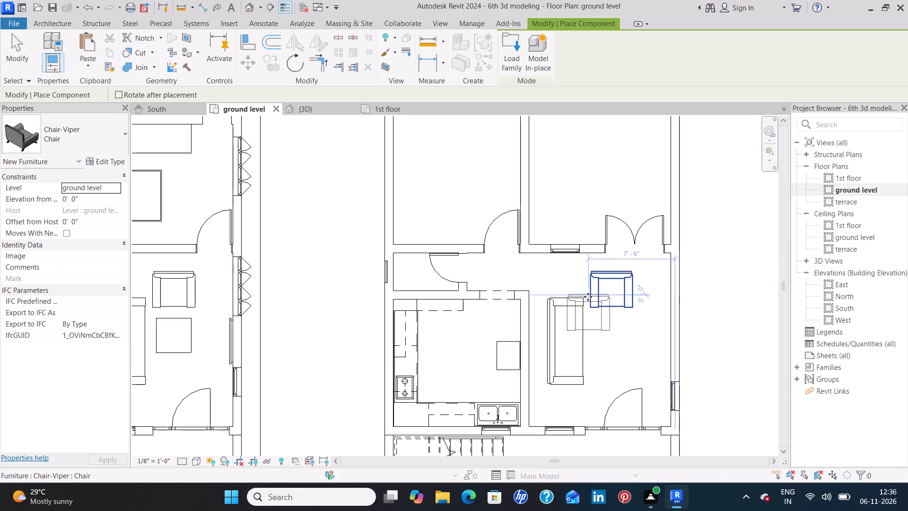
key(Escape)
Place a matching 36" x 36" Table-Rectangular in the new hall, centred on the new chair and aligned with the original table.
click(194, 336)
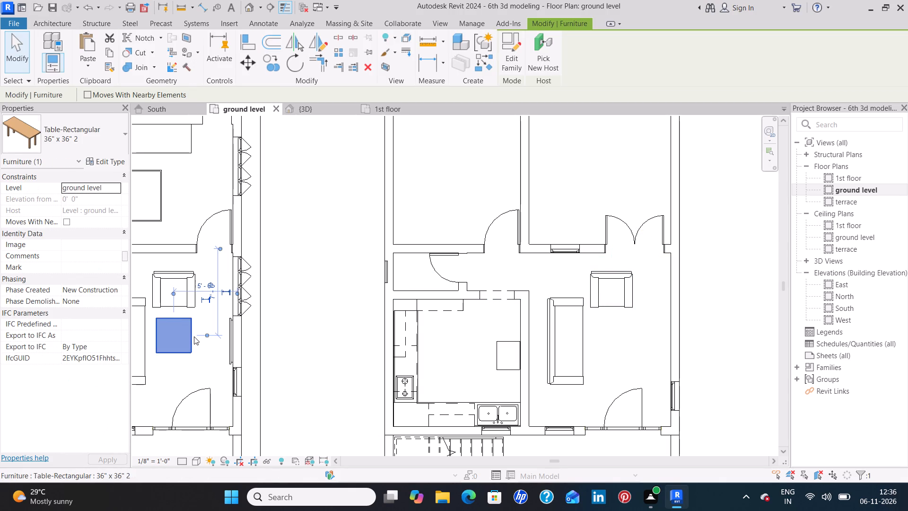
text(cs)
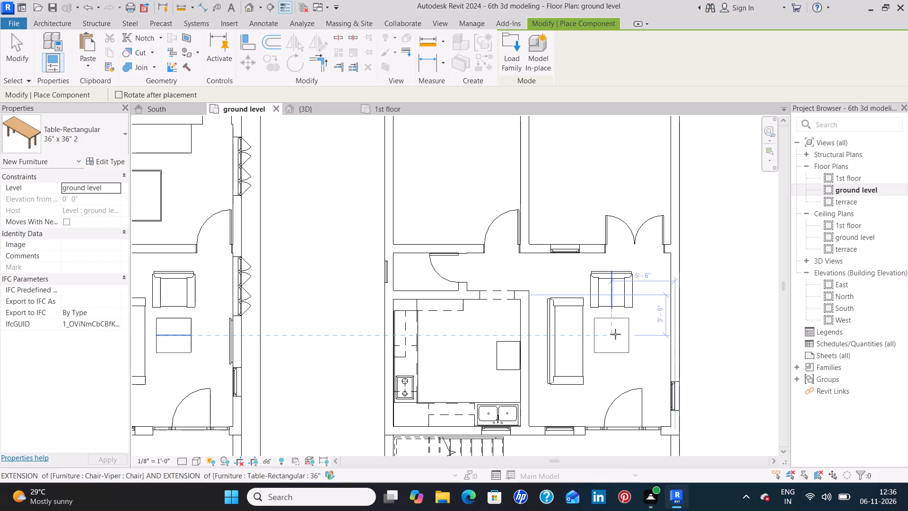
click(615, 334)
key(Escape)
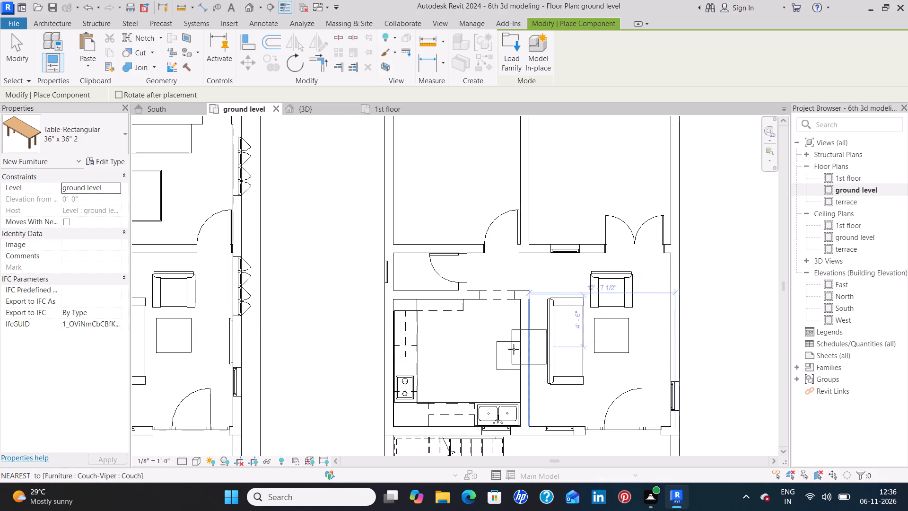
key(Escape)
key(Escape)
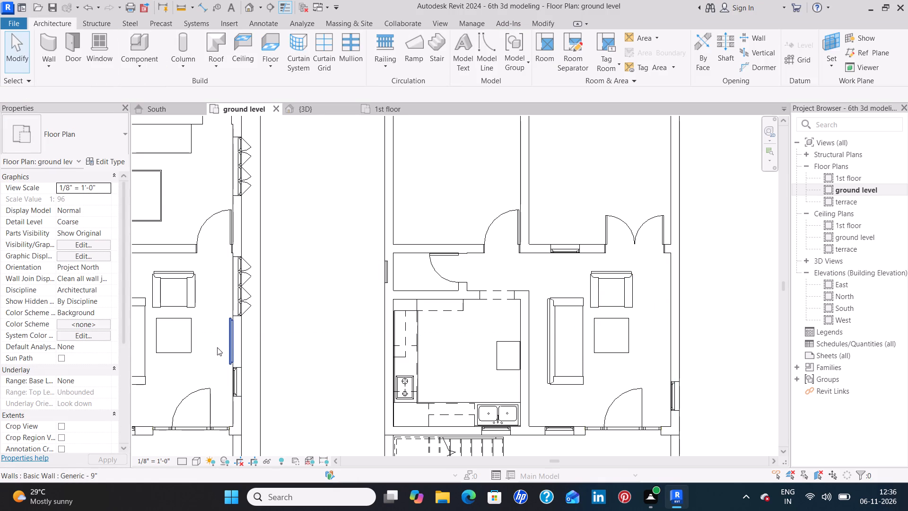
Place a matching 50" Television-Plasma near the new hall's east wall, rotated parallel to the wall and centred on the couch.
click(227, 344)
text(cs)
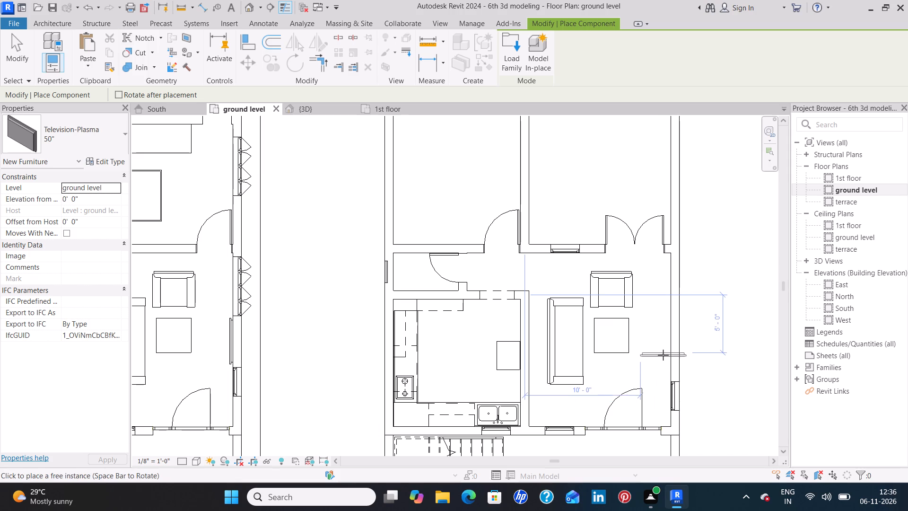
key(space)
key(space)
key(space)
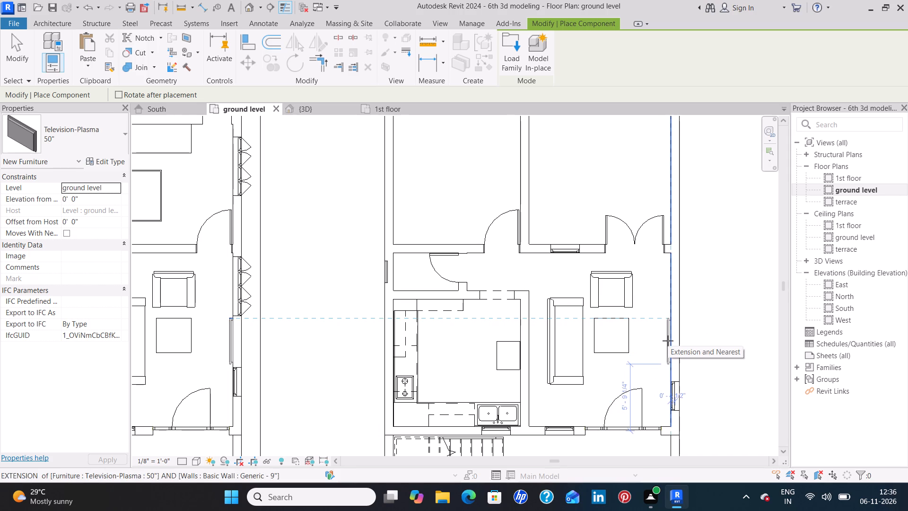
scroll(668, 341, up, 8)
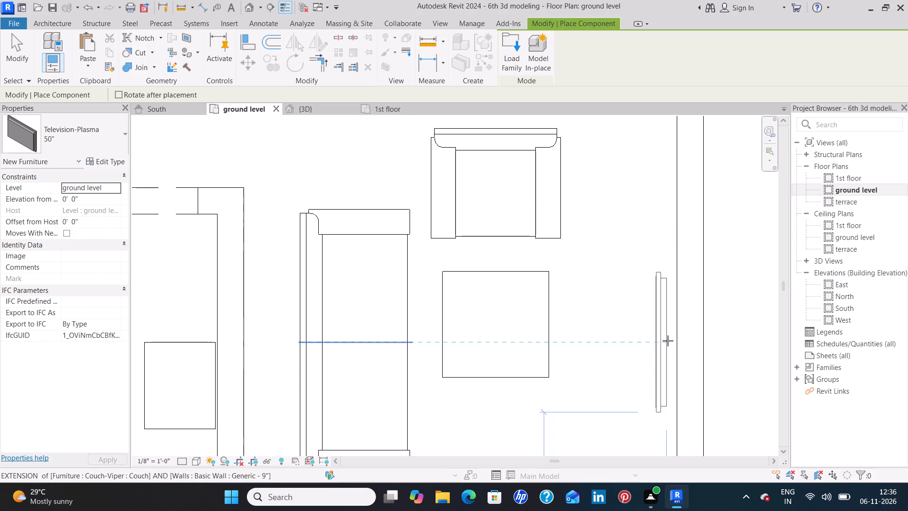
click(668, 341)
key(Escape)
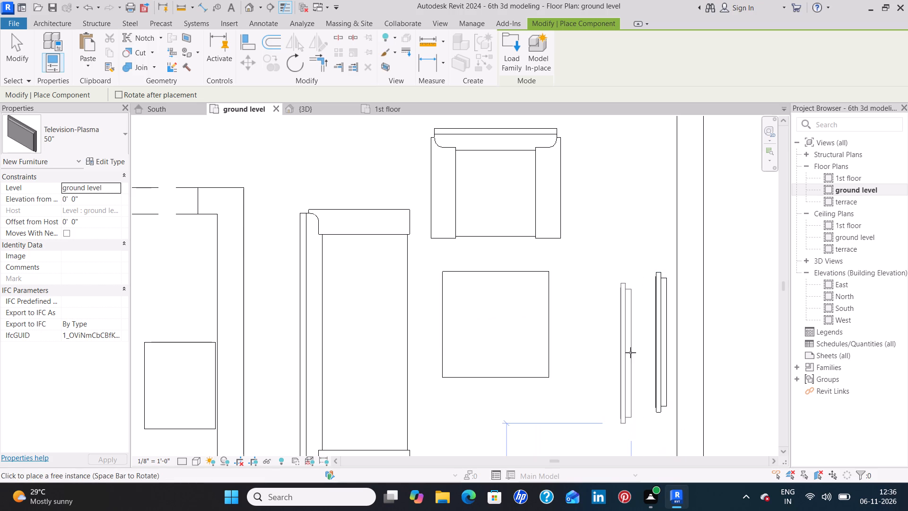
key(Escape)
Nudge the new television east until its back sits flush against the hall's east wall.
click(661, 348)
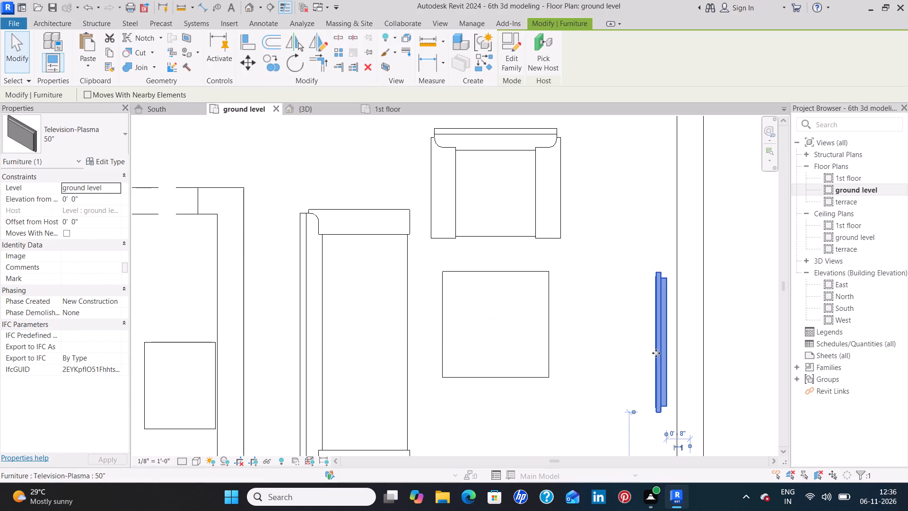
key(Right)
key(Right)
key(Right)
key(Right)
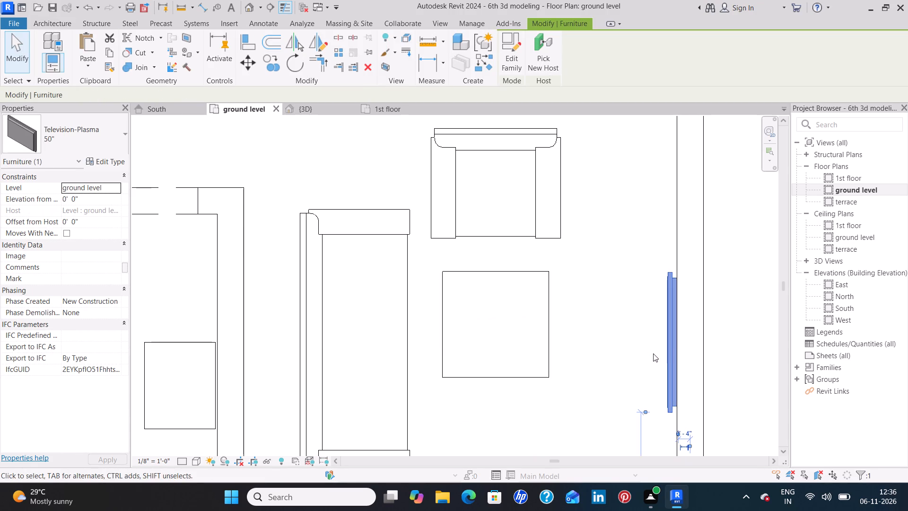
scroll(682, 354, up, 6)
key(Right)
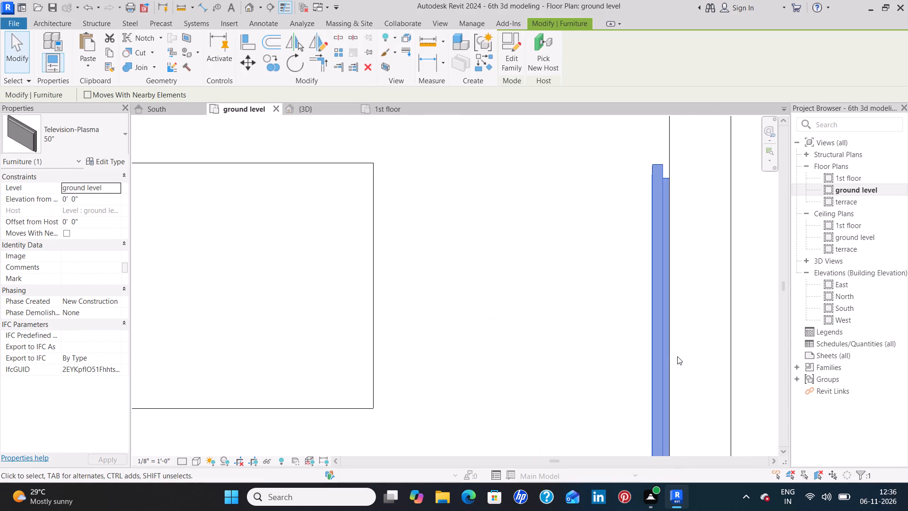
key(Left)
key(Left)
key(Left)
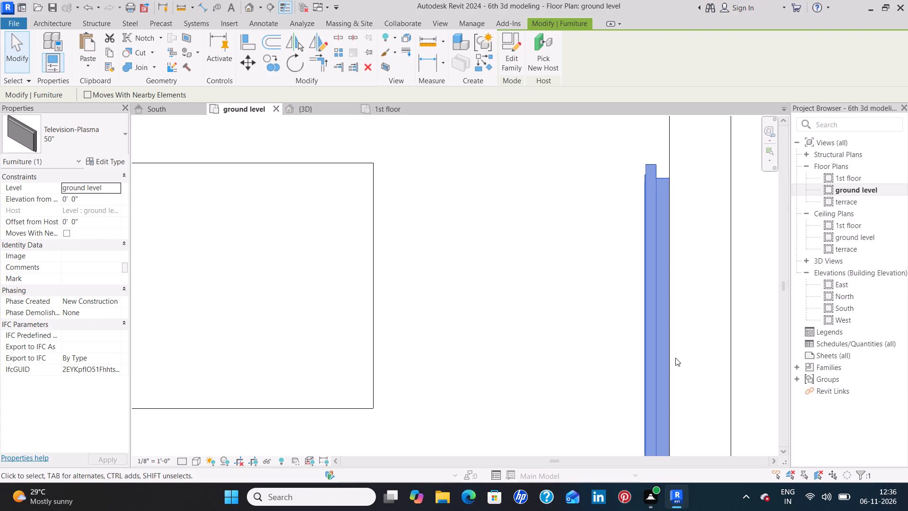
key(Right)
key(Left)
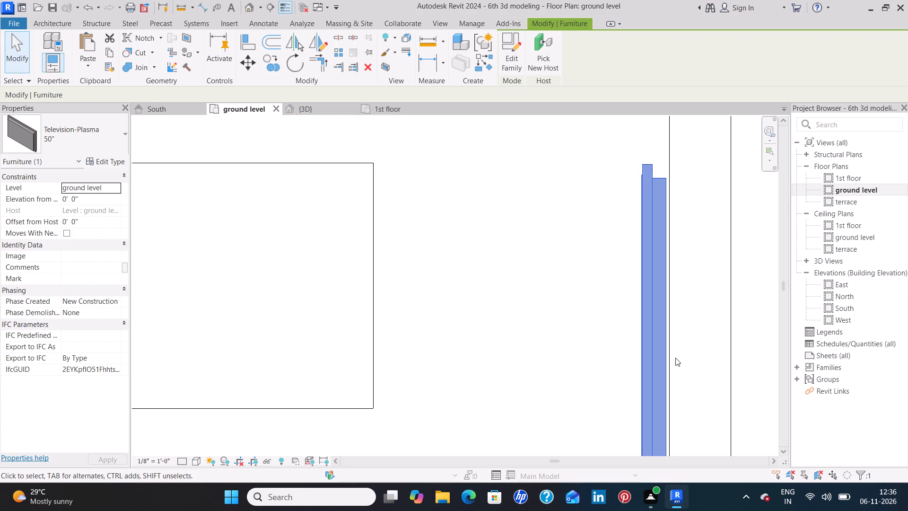
scroll(675, 358, up, 5)
key(Right)
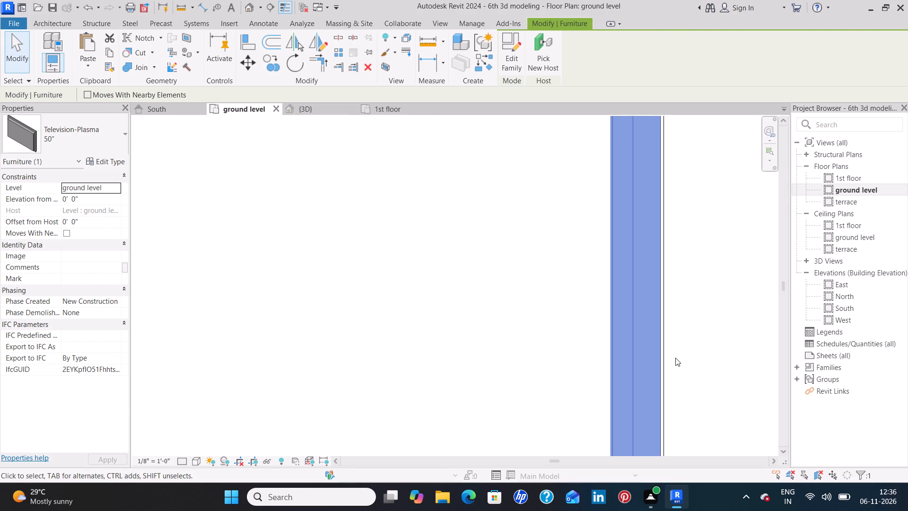
key(Right)
click(678, 357)
Review the new layout's furniture in plan and 3D against the original house and the reference floor plan image.
scroll(678, 357, down, 8)
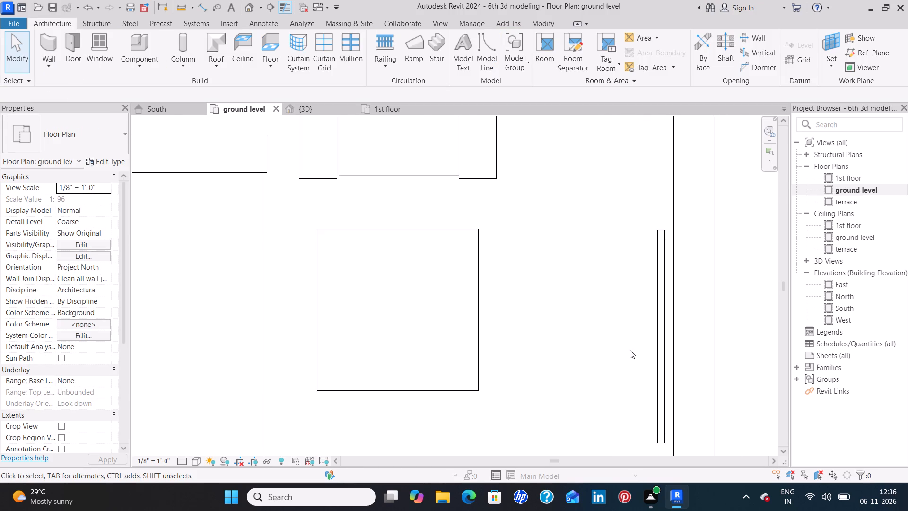
scroll(620, 349, down, 6)
middle_click(583, 354)
scroll(583, 354, down, 1)
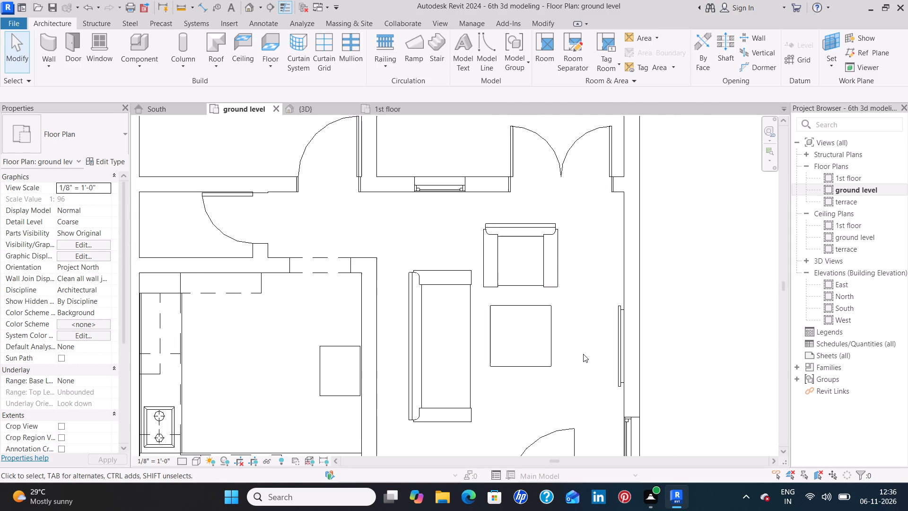
scroll(583, 354, down, 5)
scroll(653, 338, down, 1)
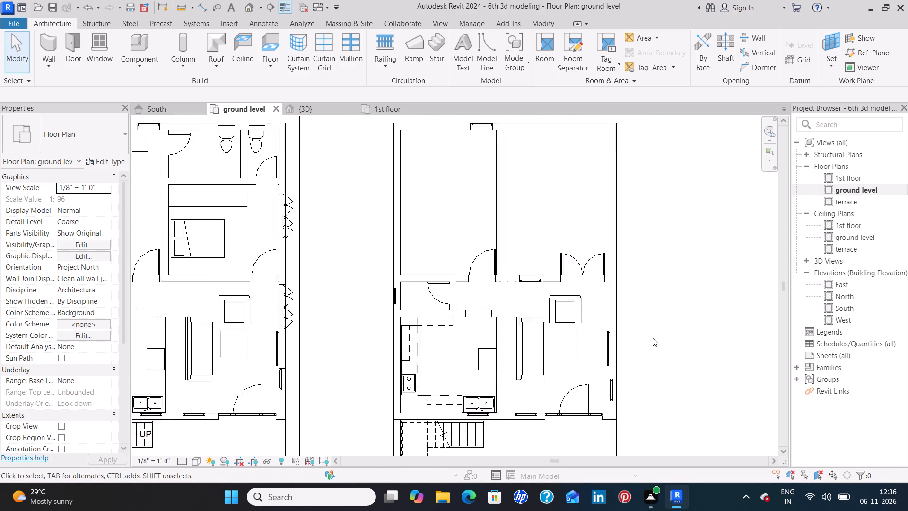
scroll(653, 338, down, 2)
middle_drag(651, 339, 664, 320)
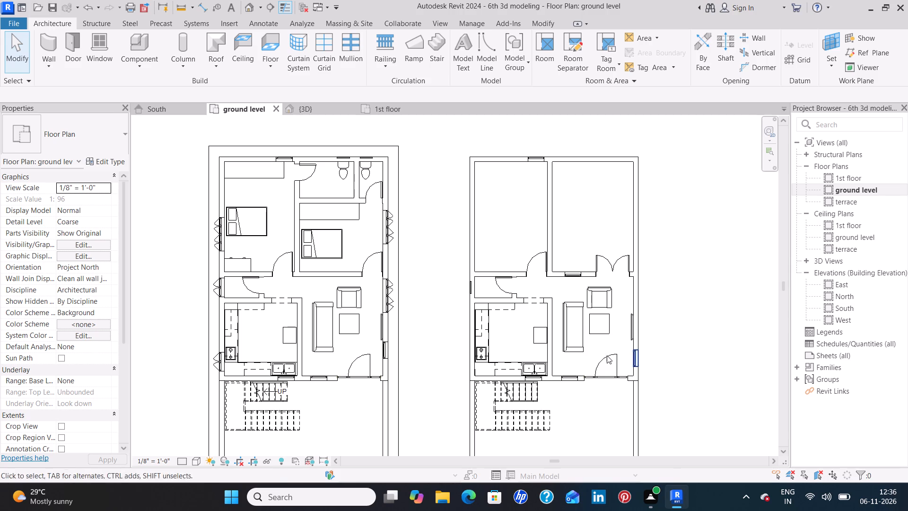
click(327, 112)
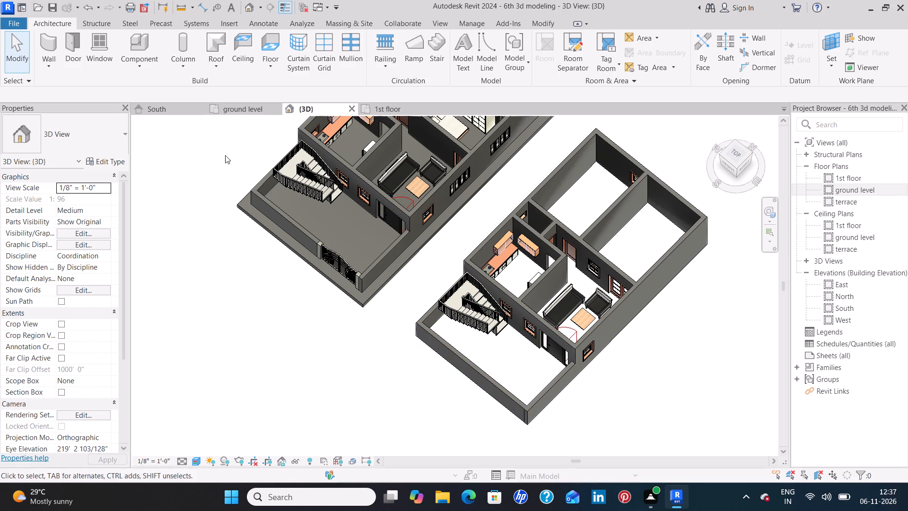
click(241, 112)
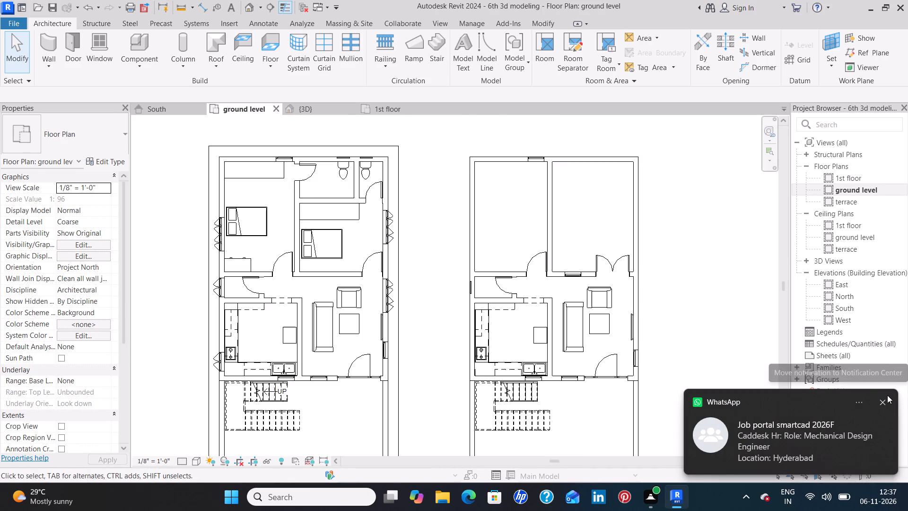
click(884, 399)
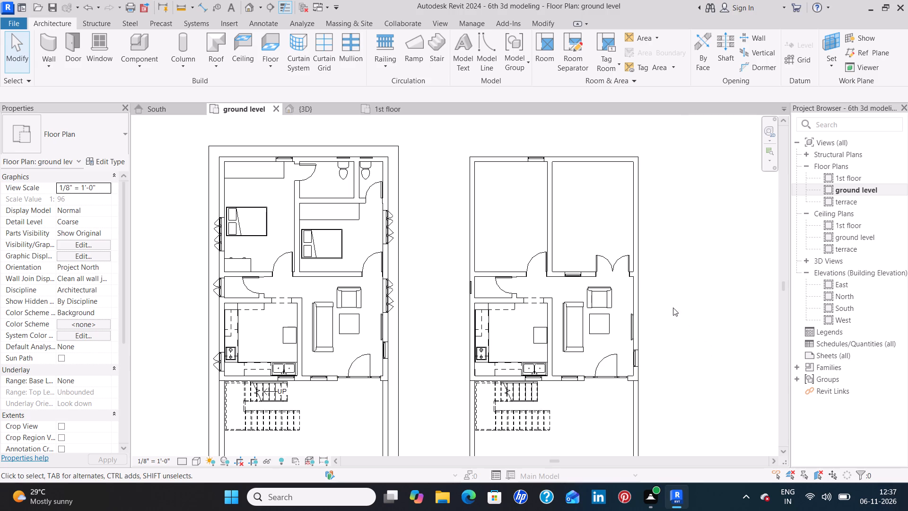
scroll(675, 281, down, 1)
middle_drag(675, 281, 681, 317)
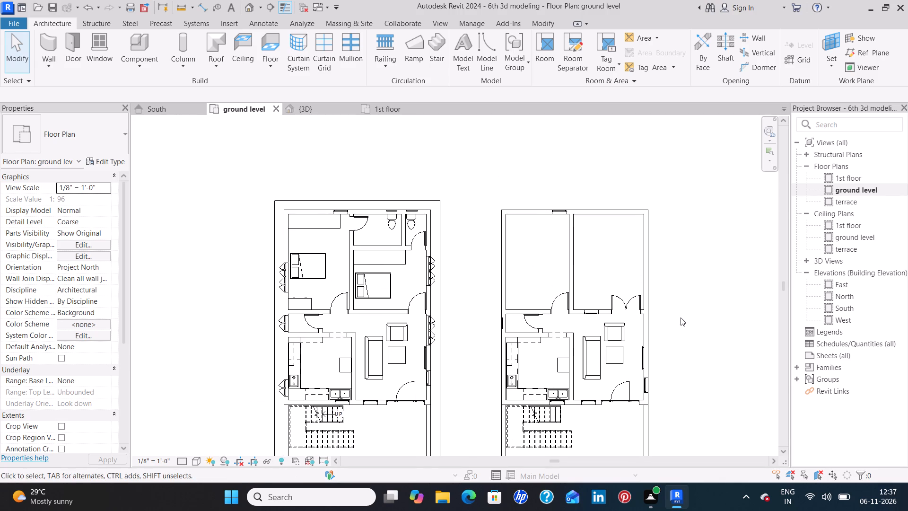
scroll(681, 318, down, 6)
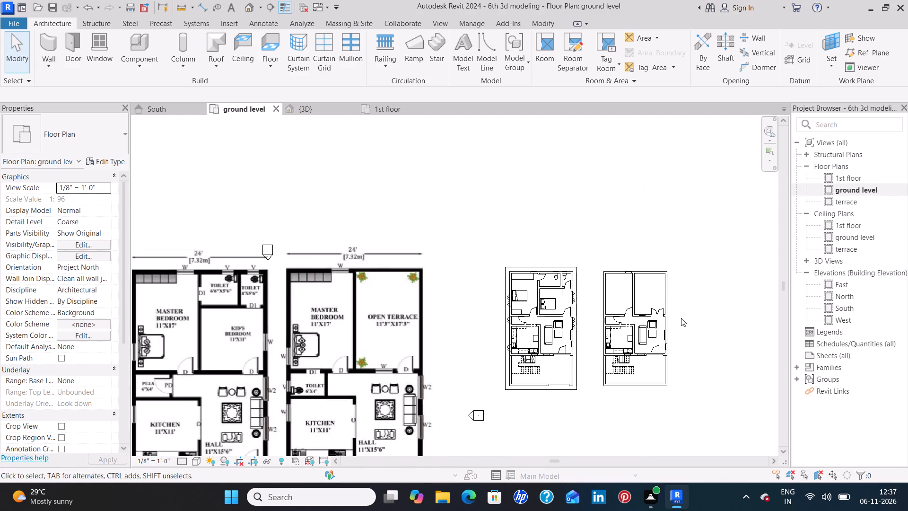
scroll(681, 318, up, 8)
middle_drag(681, 318, 685, 322)
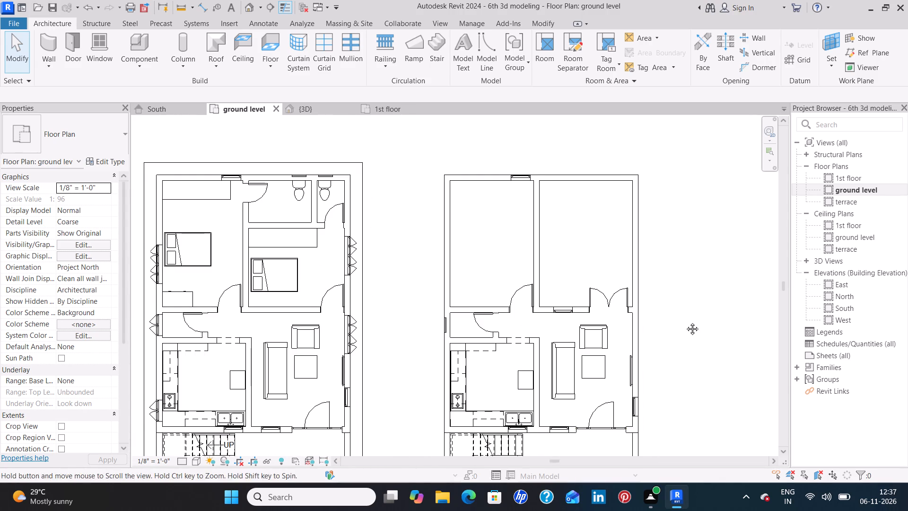
middle_drag(685, 322, 692, 328)
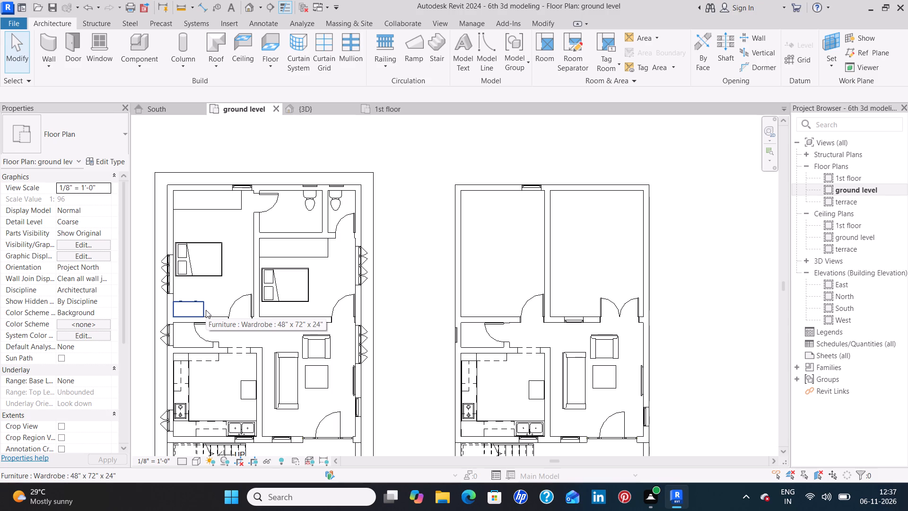
Copy the original master bedroom's bed, 48" x 72" x 24" wardrobe and north-wall unit into the new bedroom, matching the rooms' inner southwest corners.
click(201, 305)
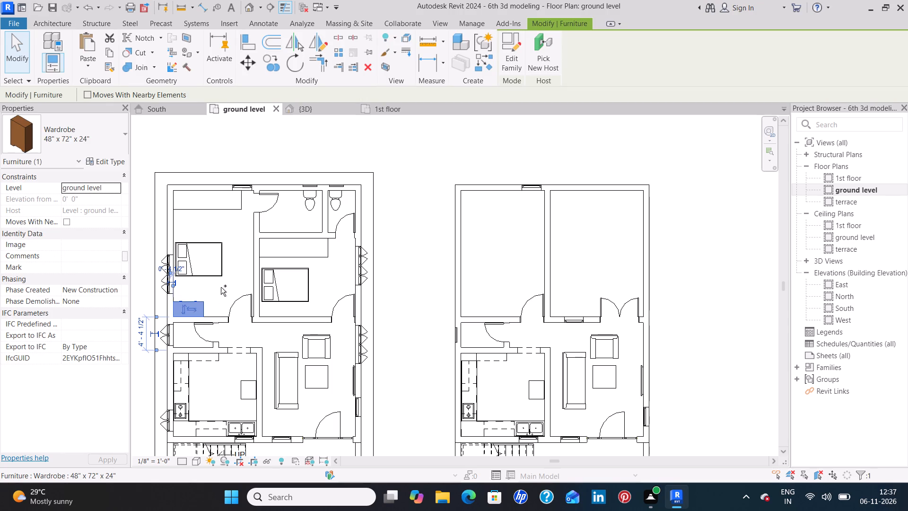
ctrl+click(207, 274)
ctrl+click(225, 207)
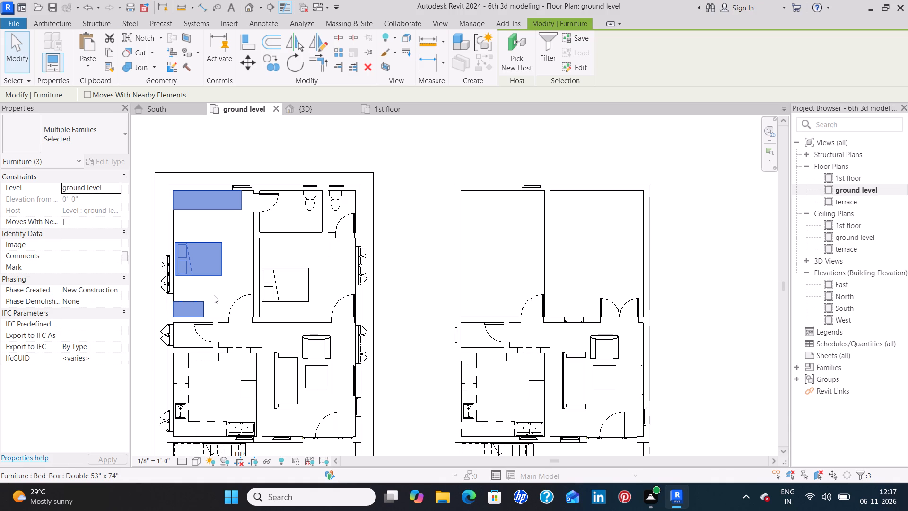
key(c)
key(o)
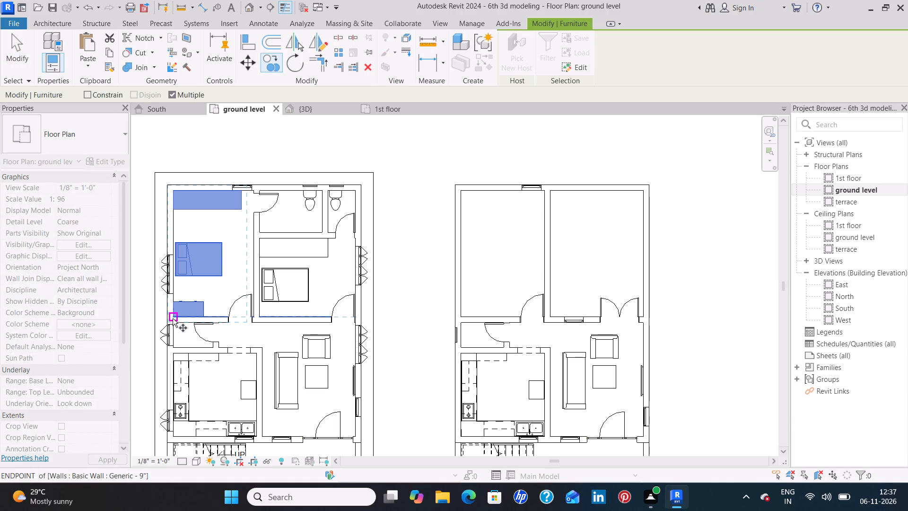
click(172, 315)
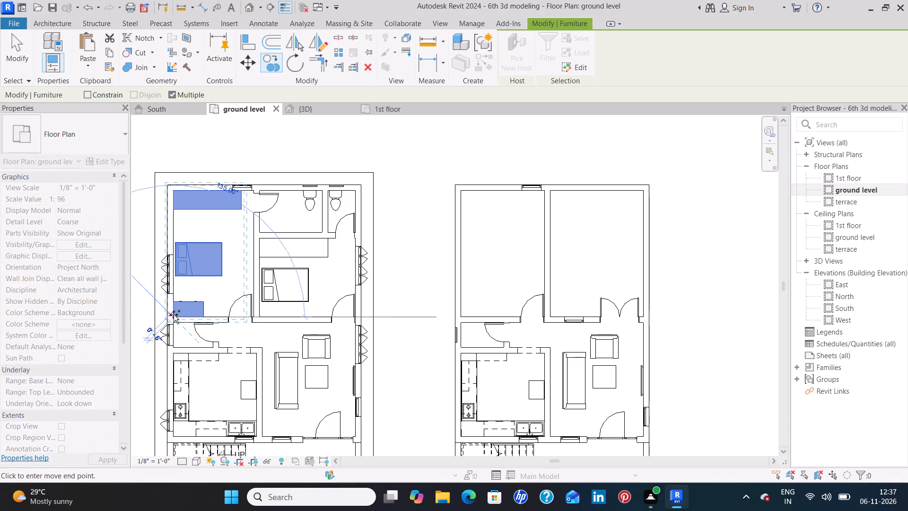
click(463, 316)
key(Escape)
key(Escape)
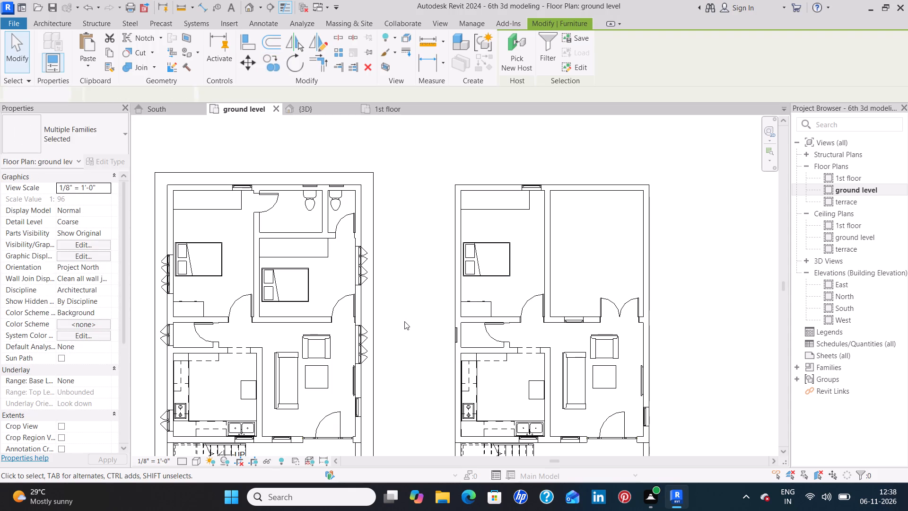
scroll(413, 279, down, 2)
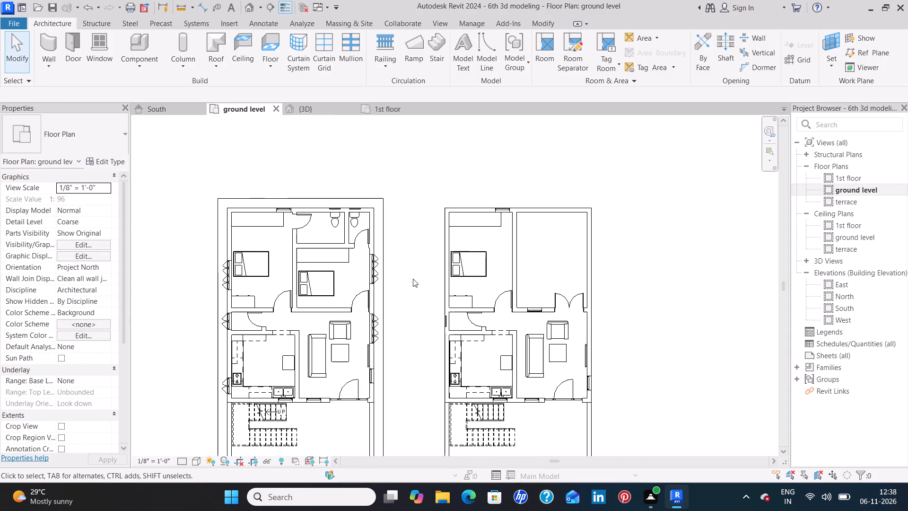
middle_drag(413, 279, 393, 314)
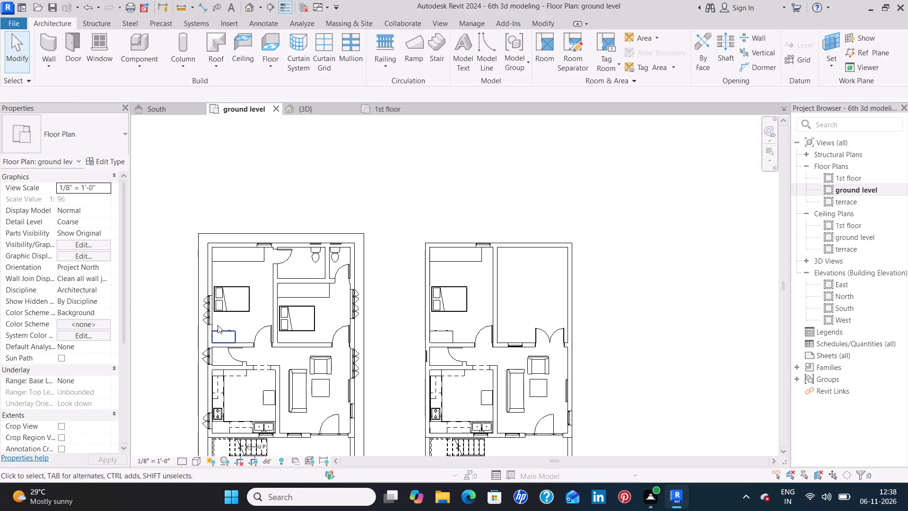
Place matching 61" x 48" multi-sash casement windows in the new bedroom's west wall, 6'-0" from its south wall, and the terrace's south wall, 3'-6" from the partition.
click(209, 317)
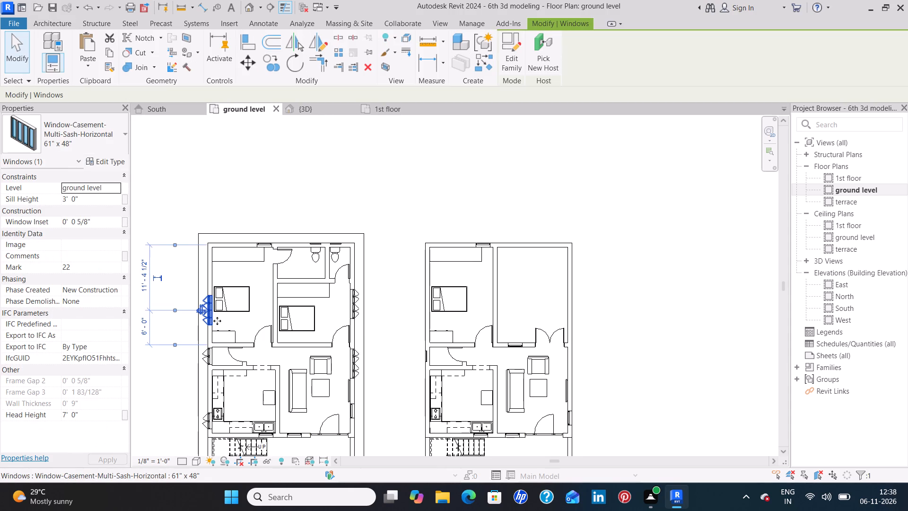
text(cs)
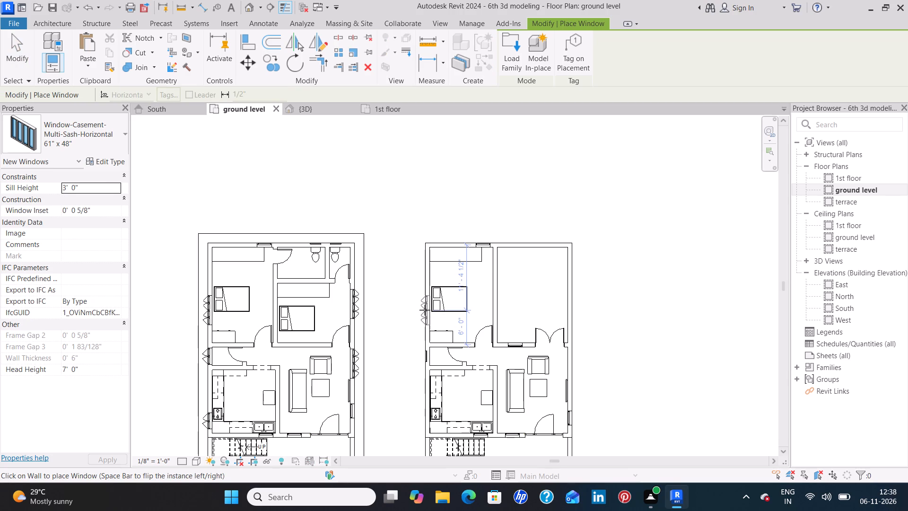
click(425, 310)
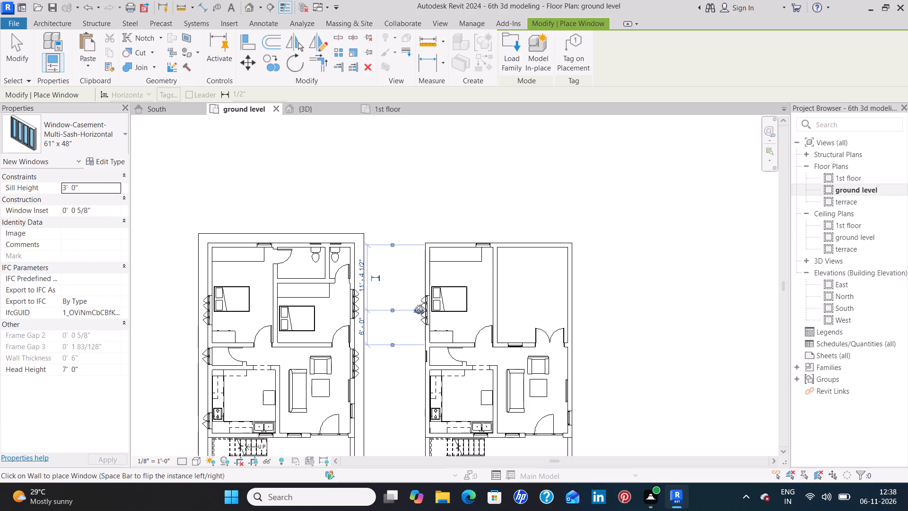
click(515, 341)
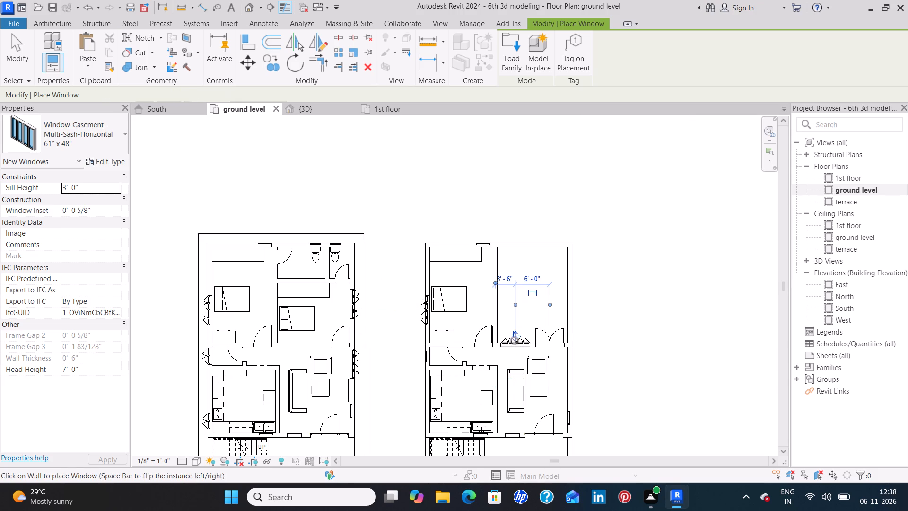
key(Escape)
key(Escape)
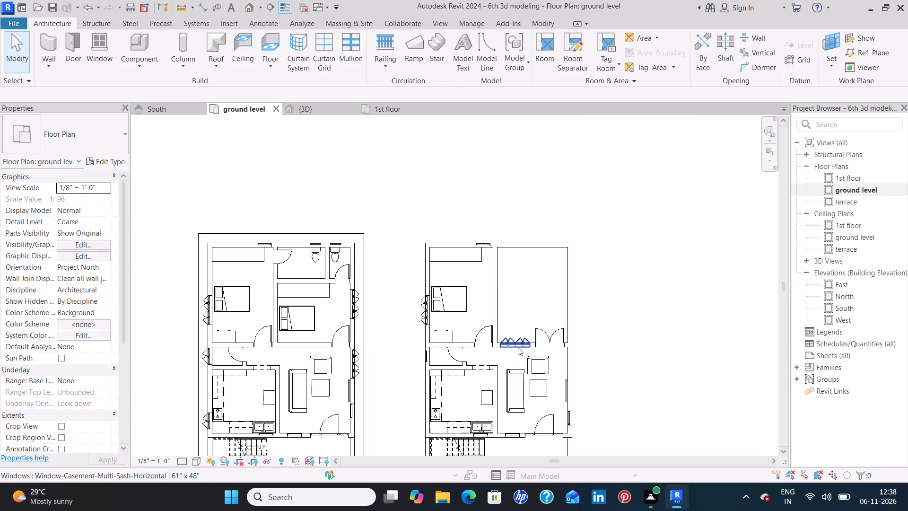
Place another 61" x 48" multi-sash casement window in the new hall's east wall, centred 3'-0" south of the terrace wall.
scroll(517, 347, up, 6)
scroll(516, 346, down, 4)
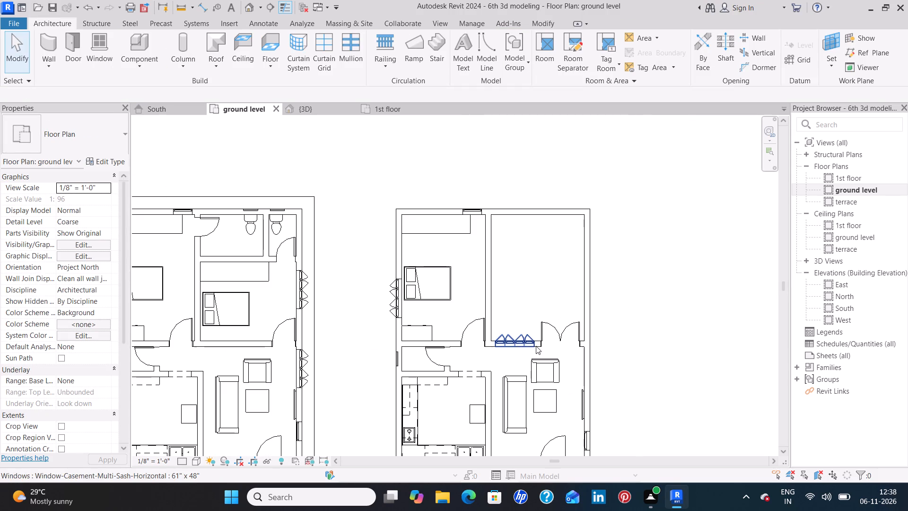
click(513, 343)
text(cs)
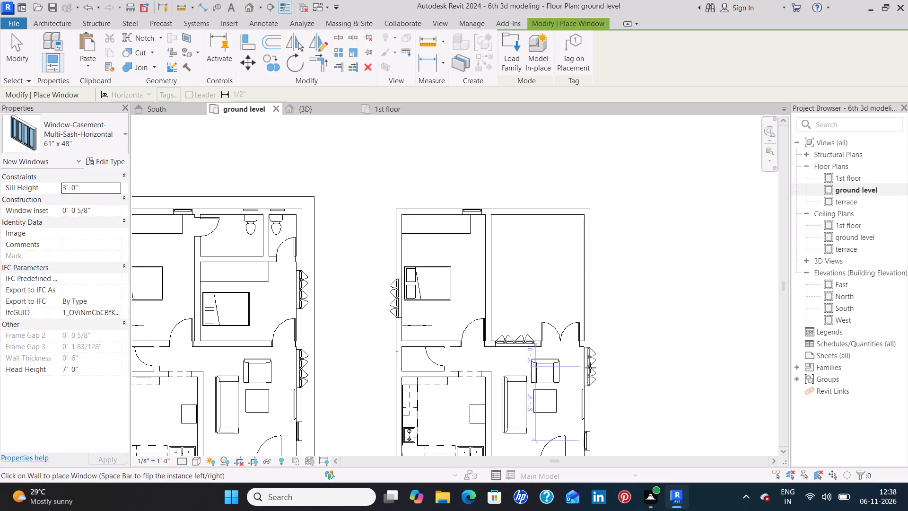
scroll(592, 367, up, 6)
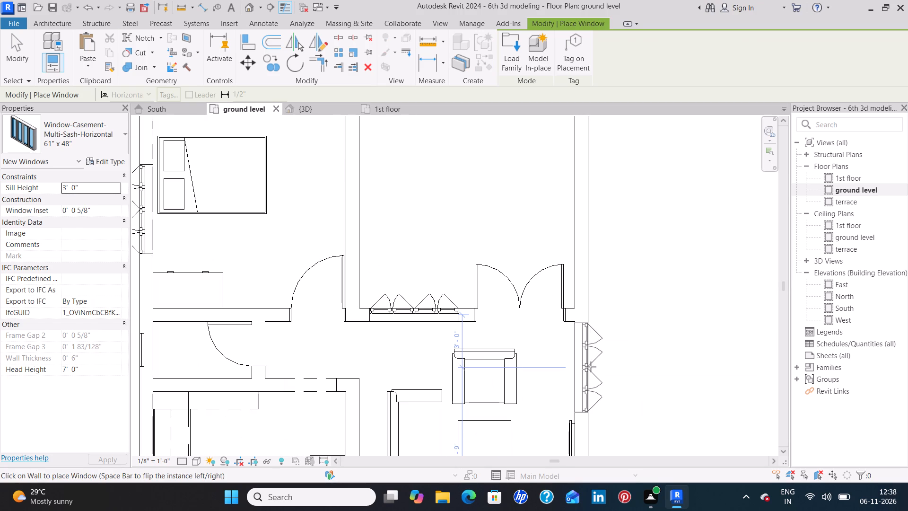
click(591, 367)
scroll(547, 373, down, 6)
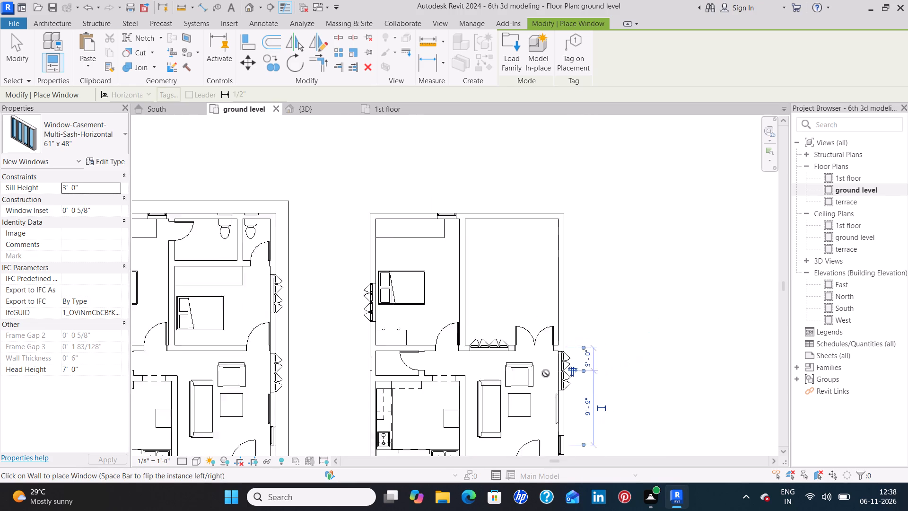
scroll(546, 373, down, 2)
scroll(636, 321, down, 2)
middle_drag(629, 346, 627, 316)
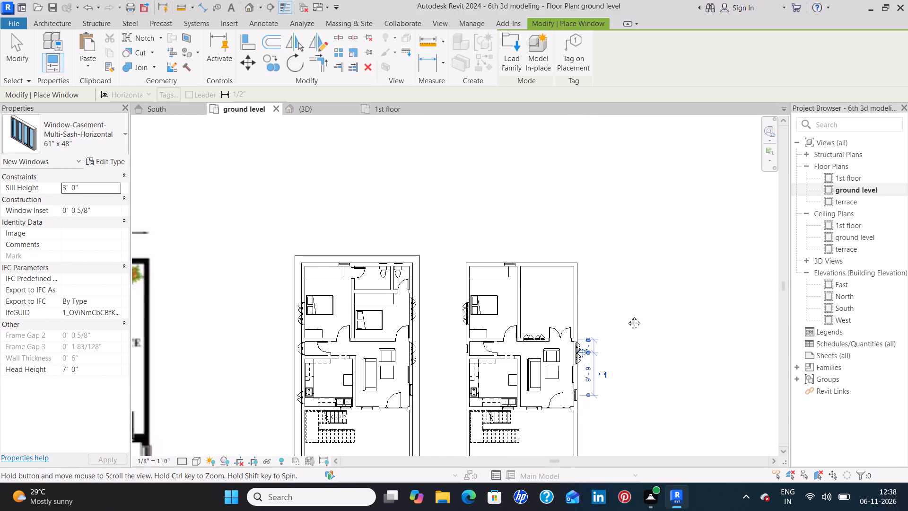
middle_drag(627, 316, 626, 260)
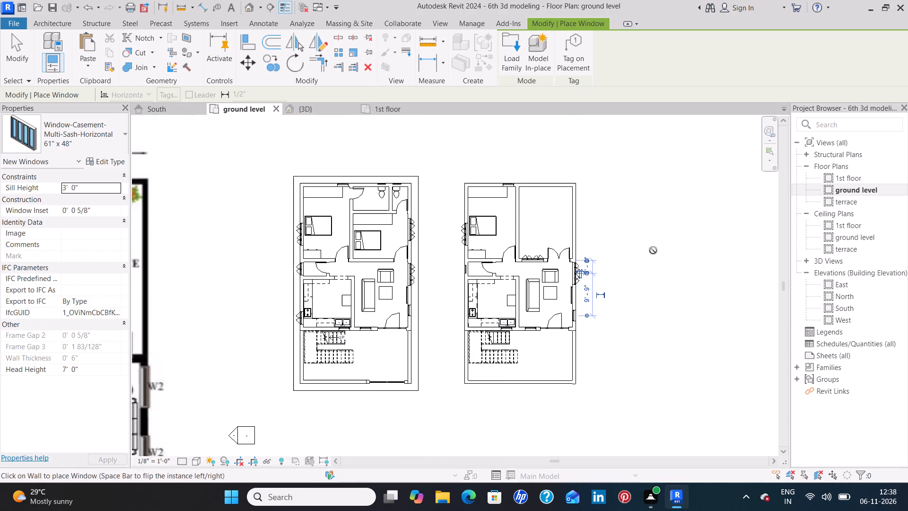
middle_drag(653, 250, 645, 283)
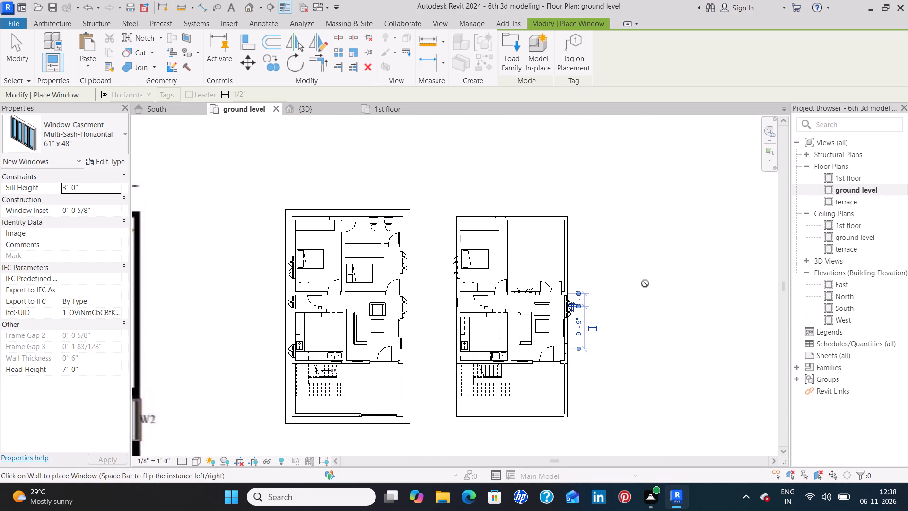
key(Escape)
key(Escape)
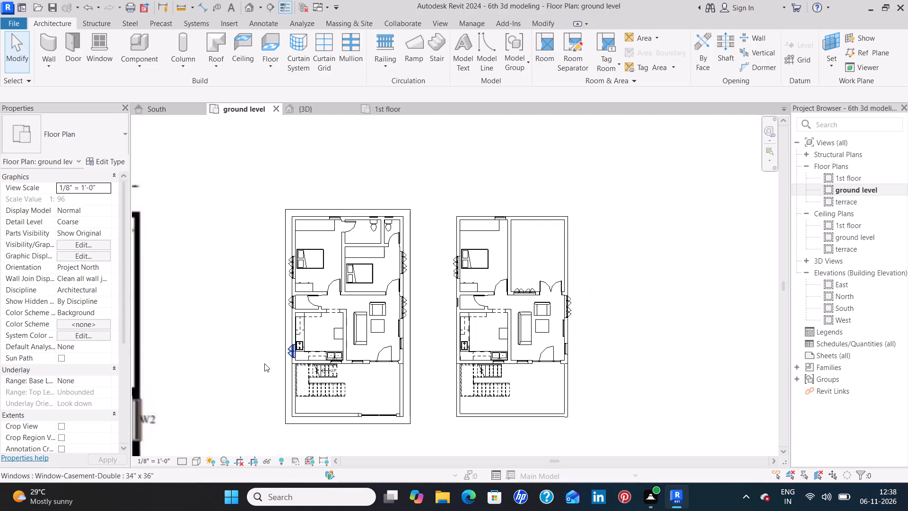
Place a matching 34" x 36" double casement window in the new kitchen's west wall, level with the original kitchen's window.
click(296, 357)
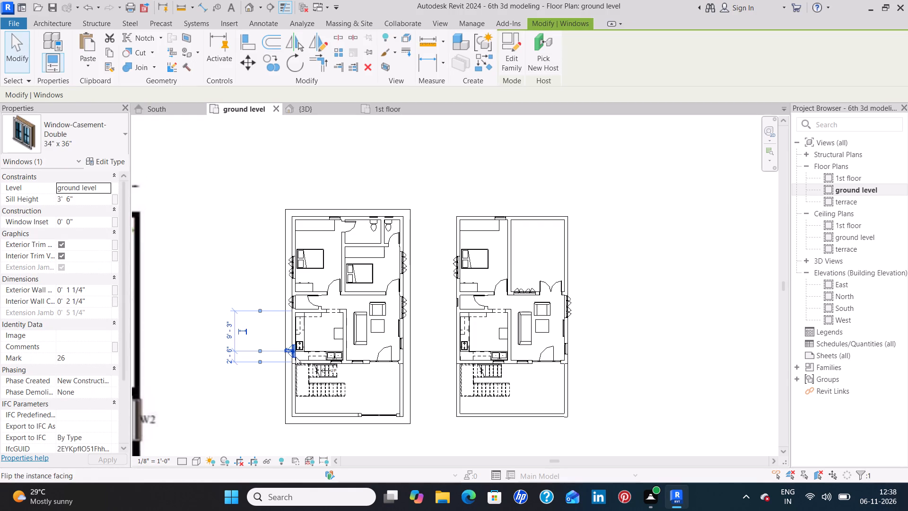
text(cs)
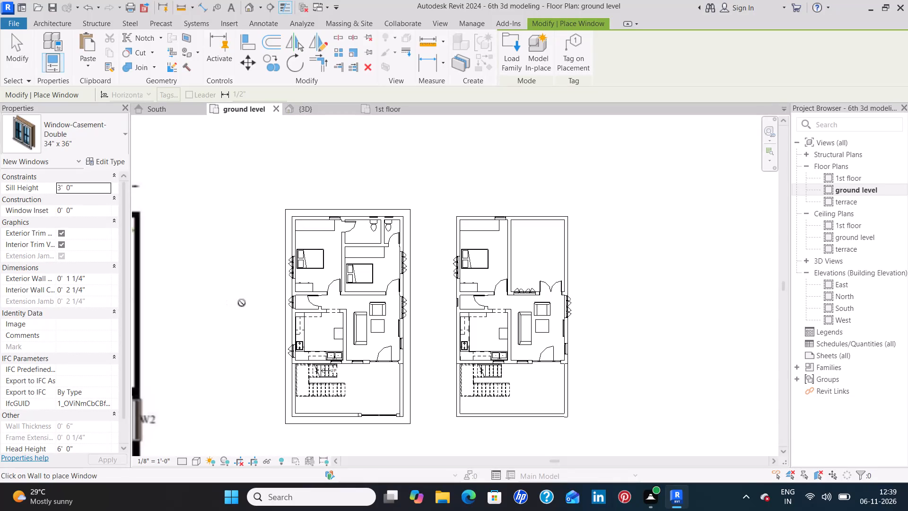
click(458, 352)
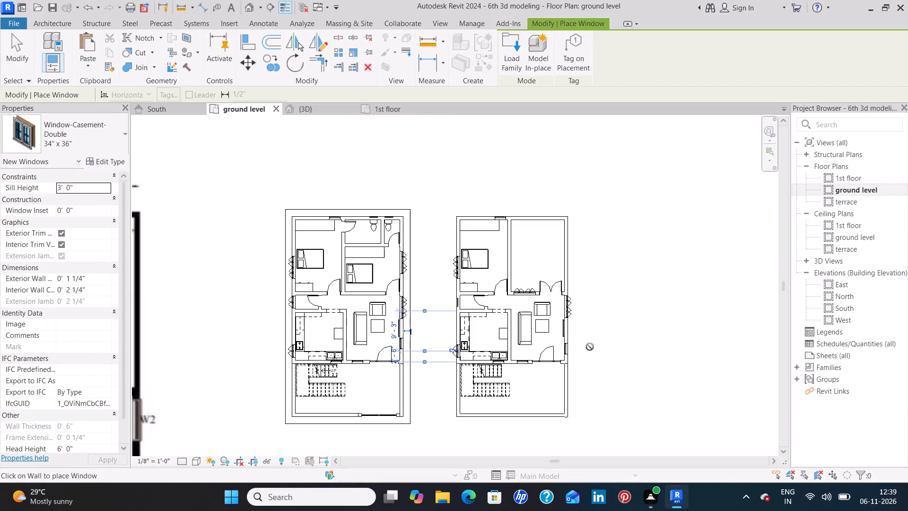
key(Escape)
key(Escape)
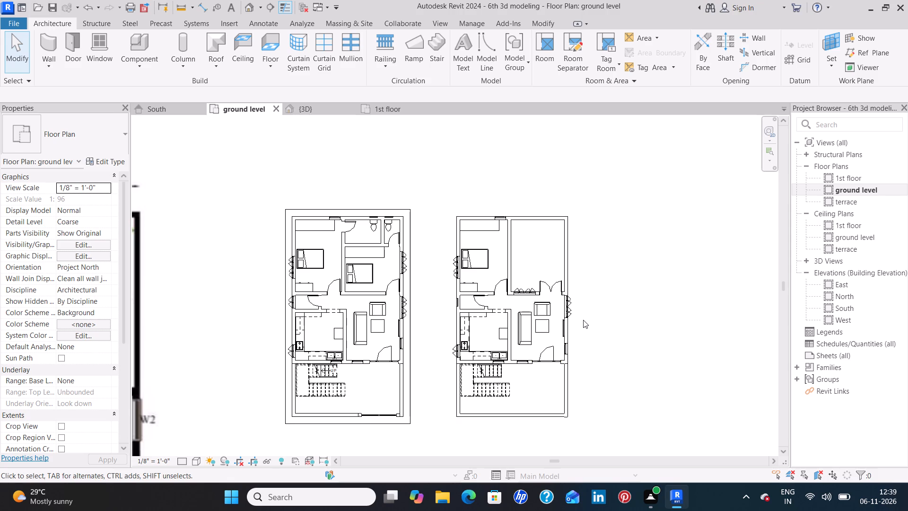
Split the new layout's east exterior wall in line with the north face of the terrace's south wall.
scroll(587, 290, up, 6)
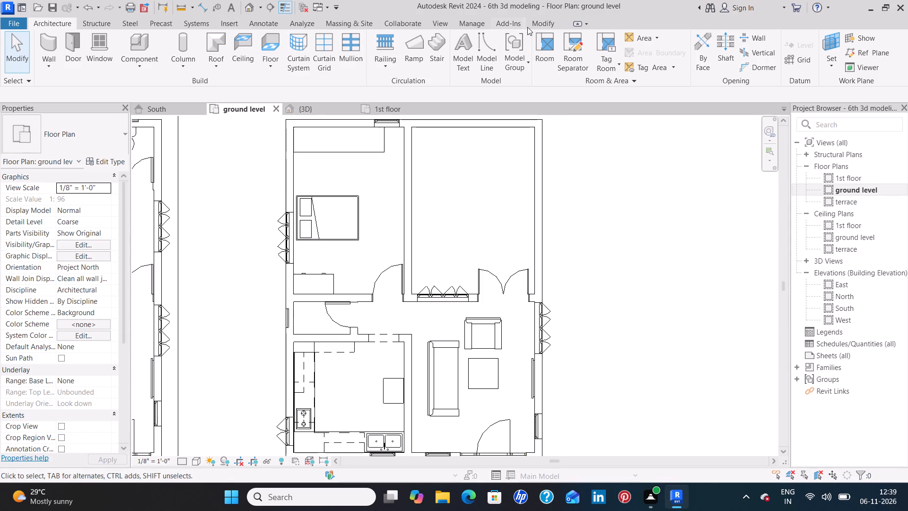
click(547, 20)
scroll(555, 263, up, 1)
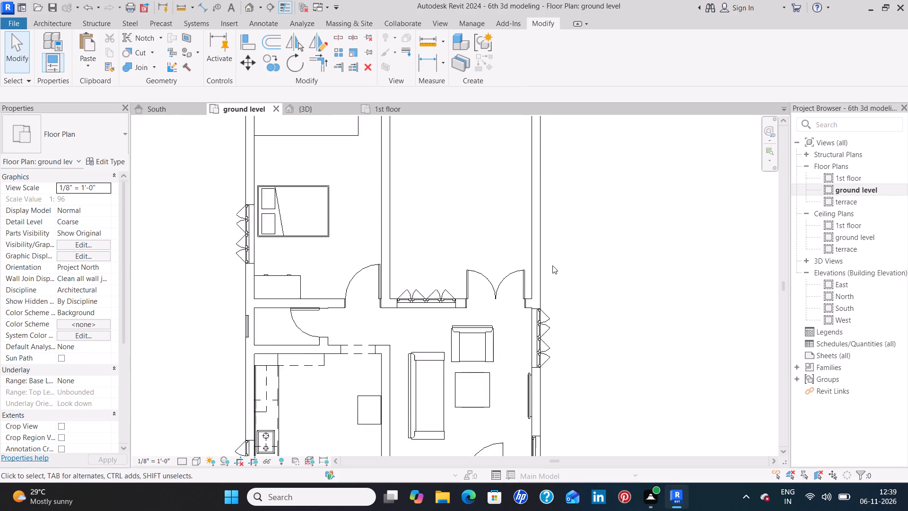
scroll(552, 265, up, 6)
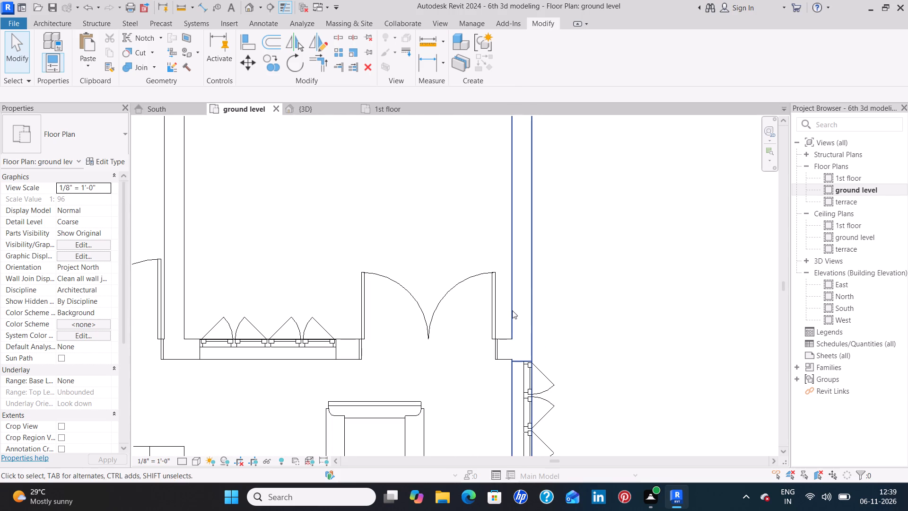
click(339, 42)
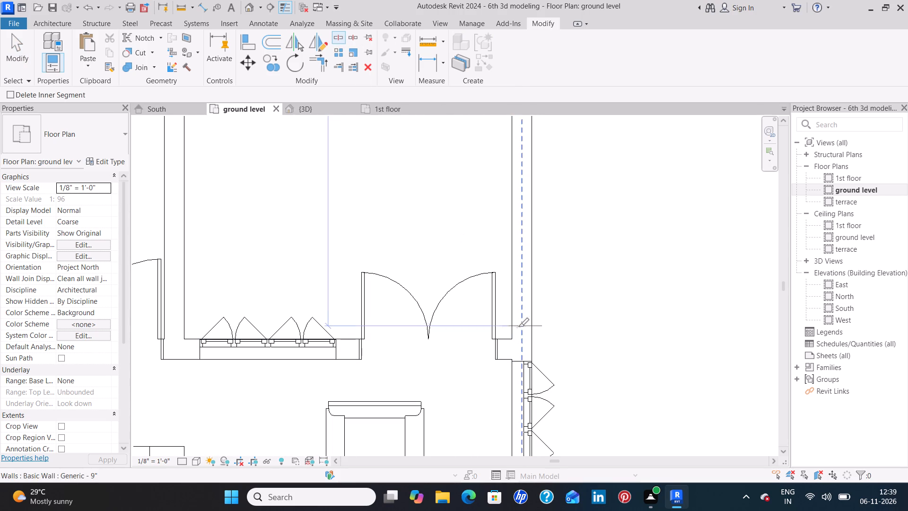
scroll(519, 333, up, 4)
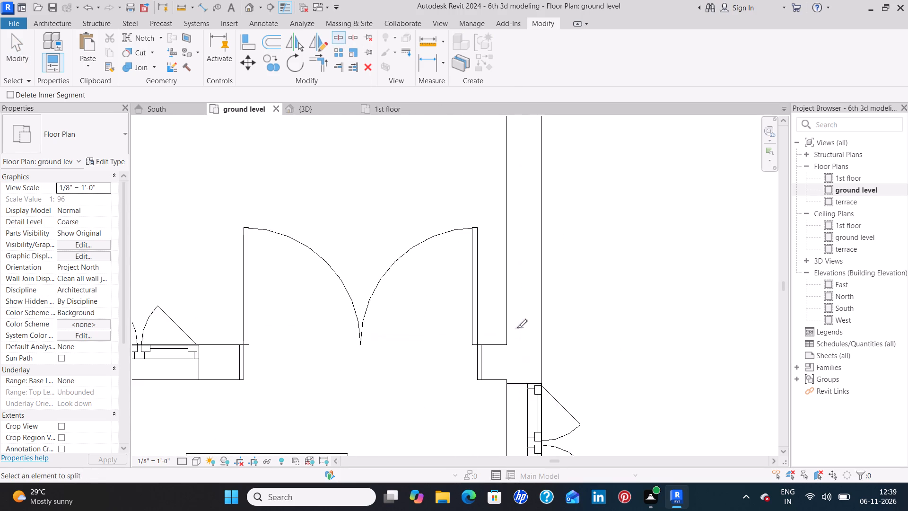
scroll(516, 328, up, 4)
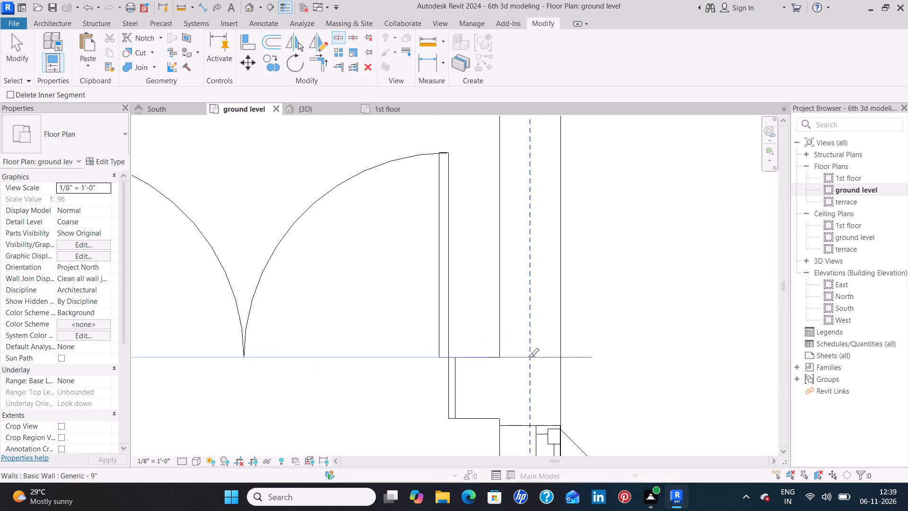
click(528, 357)
scroll(516, 312, down, 9)
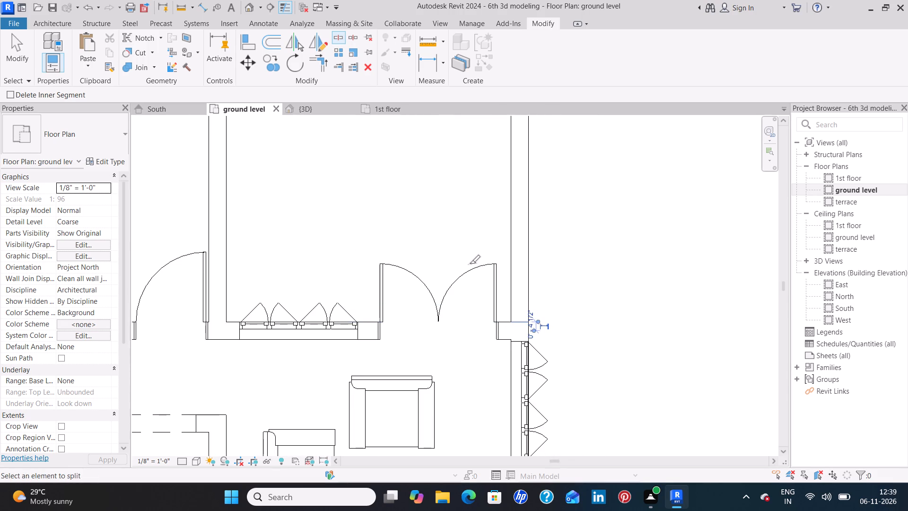
Split the new layout's north exterior wall in line with the terrace-side face of the bedroom partition.
scroll(468, 264, down, 4)
scroll(379, 229, down, 4)
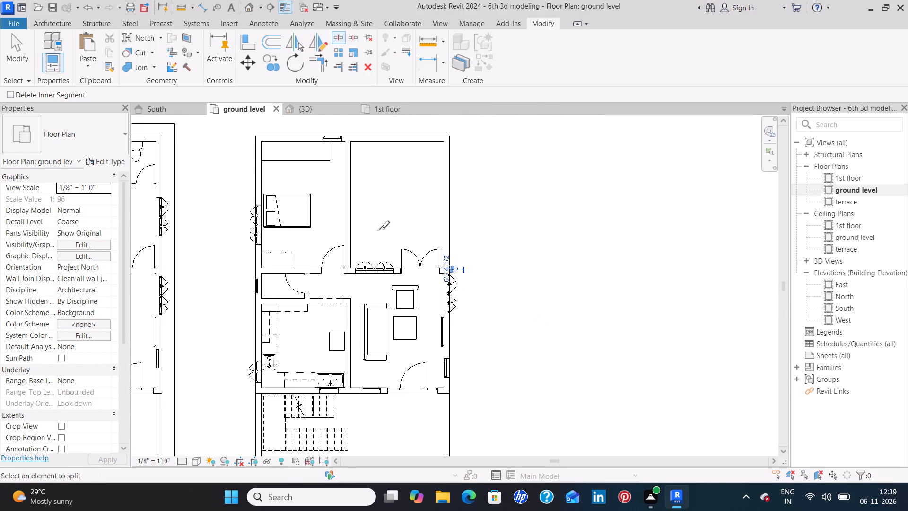
middle_drag(384, 195, 392, 285)
scroll(362, 236, up, 9)
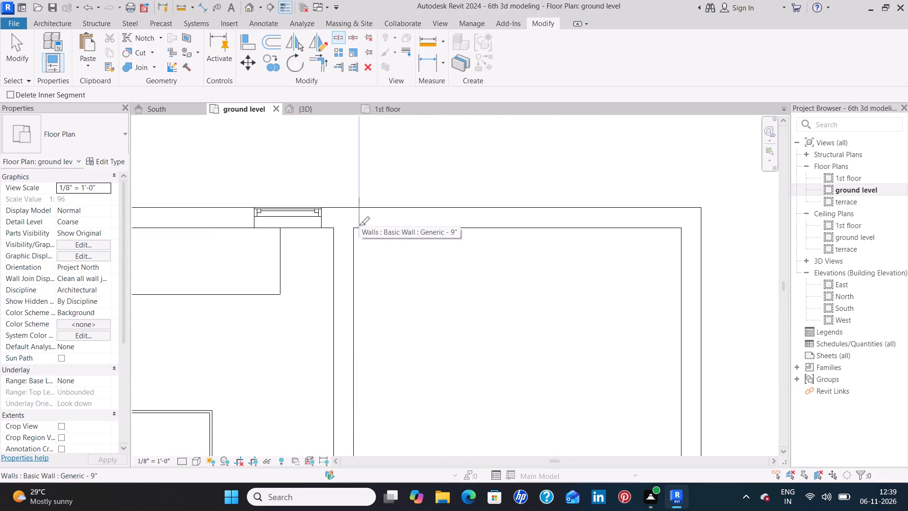
scroll(359, 225, up, 4)
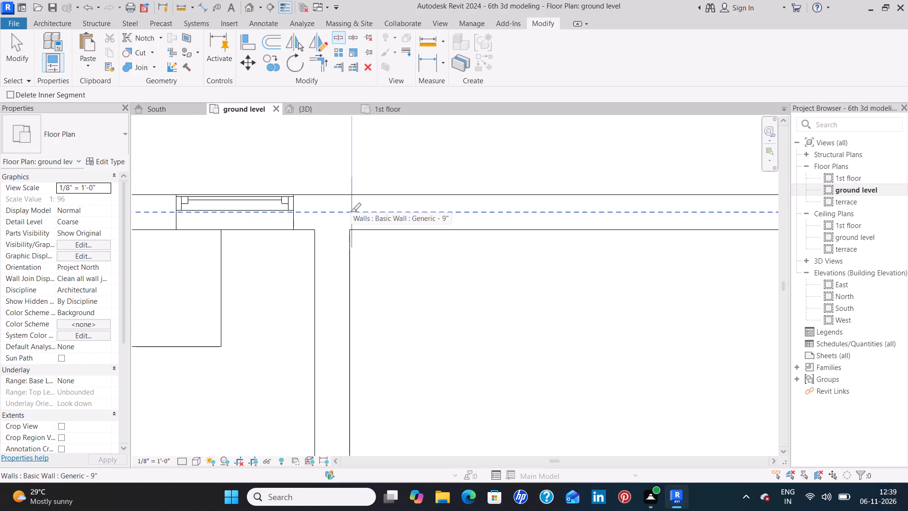
scroll(350, 211, up, 7)
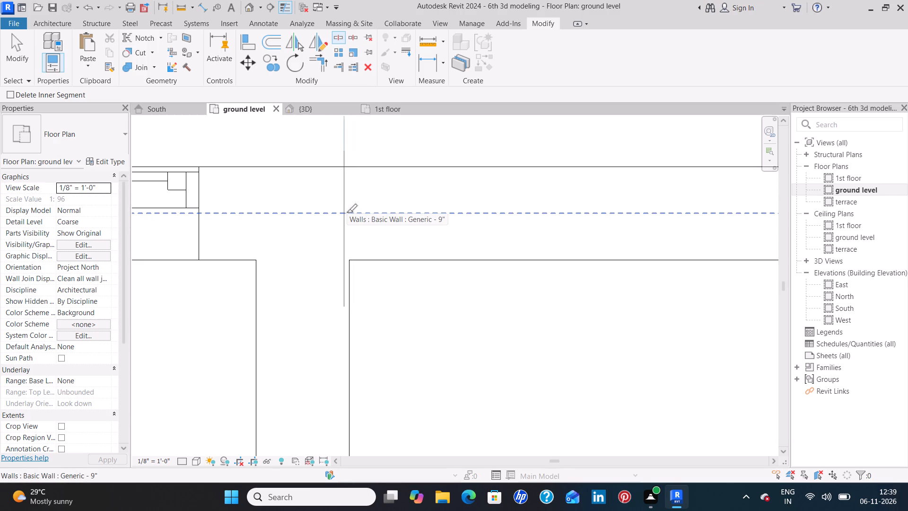
scroll(349, 212, up, 4)
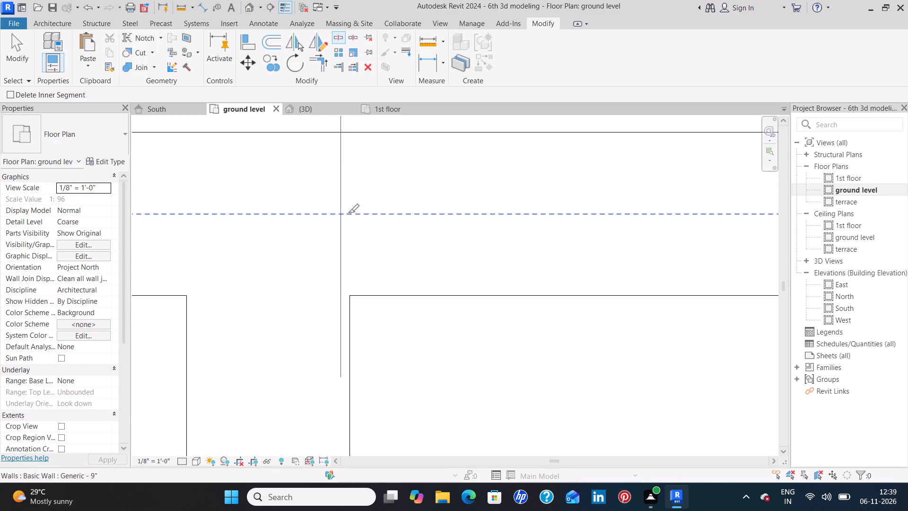
click(351, 212)
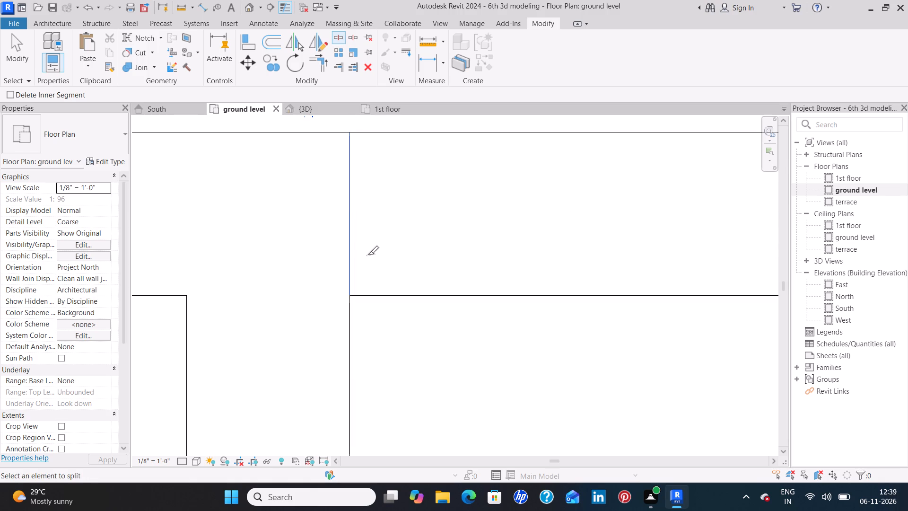
key(Escape)
key(Escape)
Set the open terrace's north and east exterior walls to an unconnected height of 5'-0".
scroll(368, 253, down, 10)
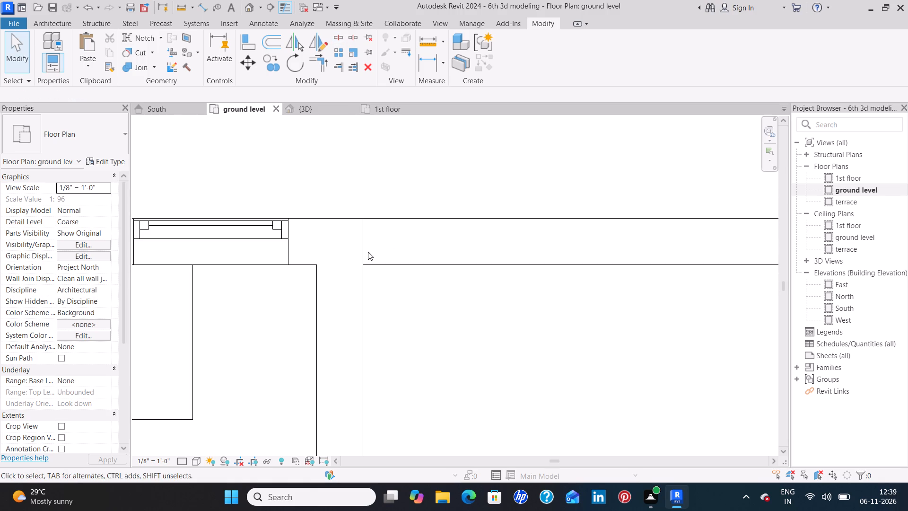
scroll(368, 252, down, 8)
scroll(472, 284, down, 3)
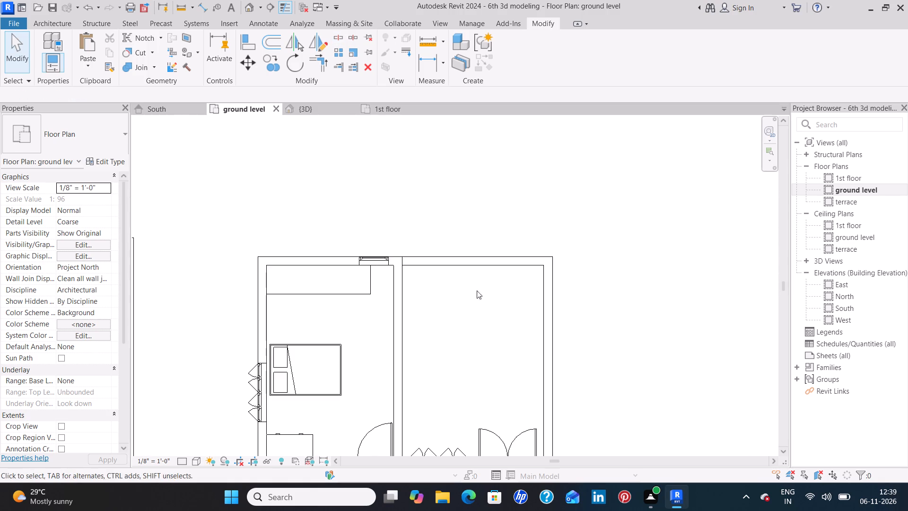
scroll(500, 304, down, 2)
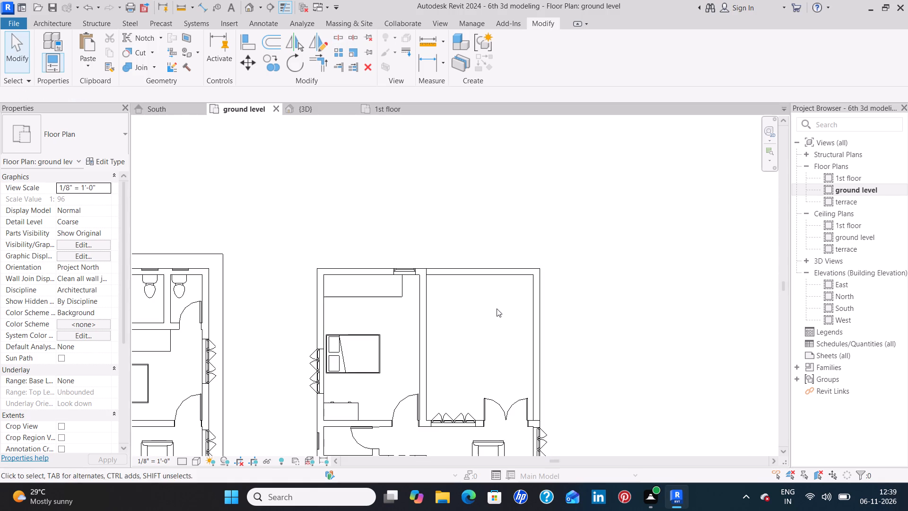
middle_drag(496, 310, 491, 282)
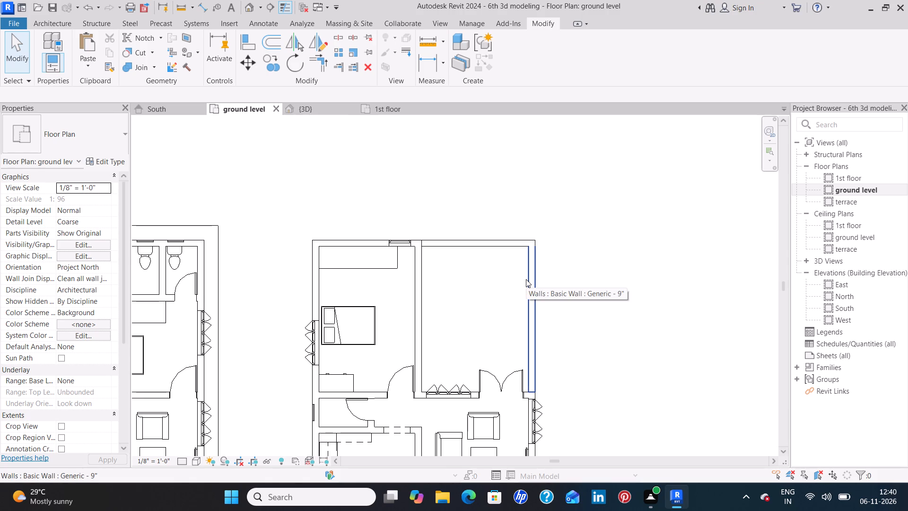
click(526, 279)
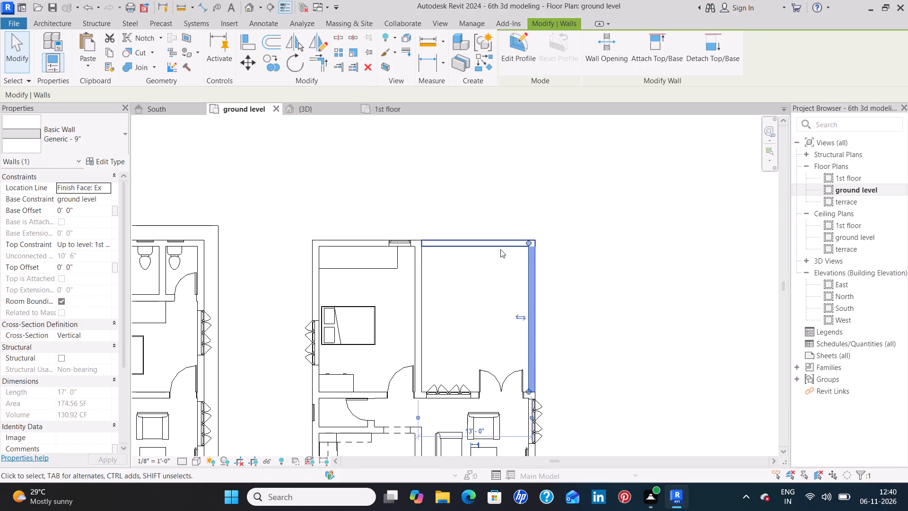
click(499, 247)
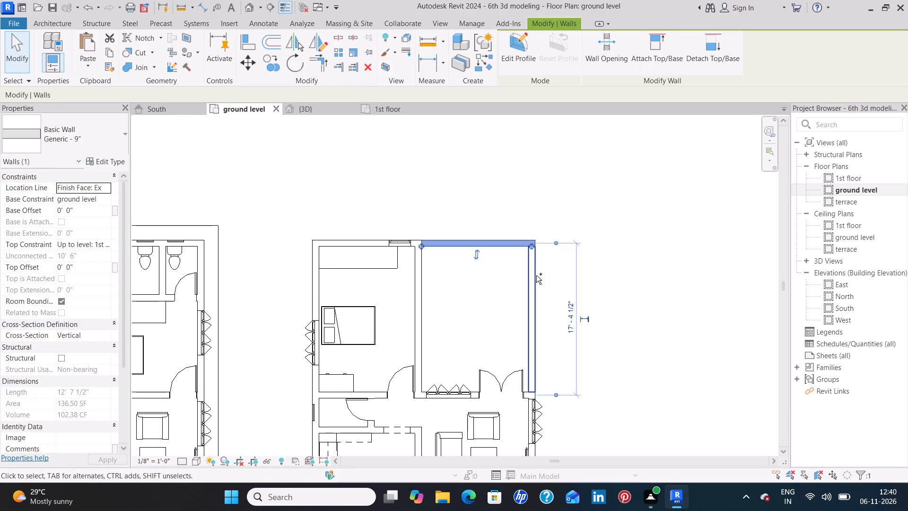
ctrl+click(534, 276)
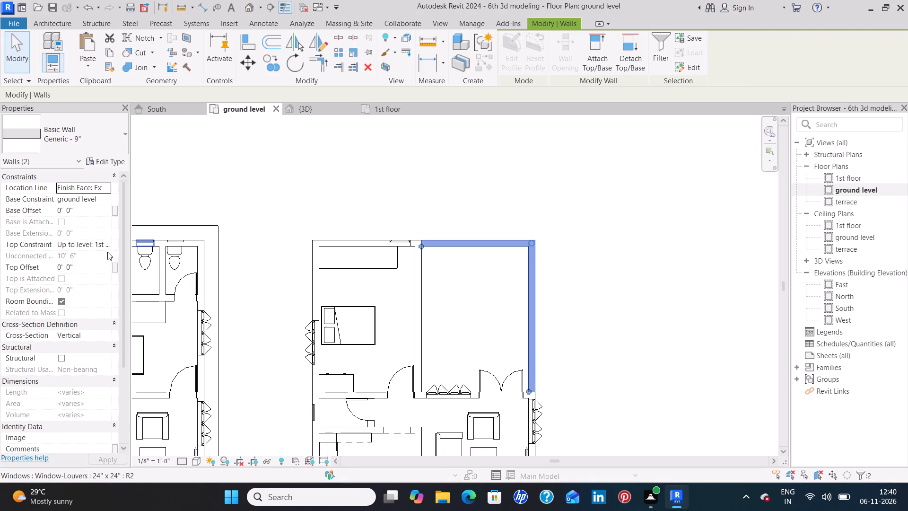
click(107, 244)
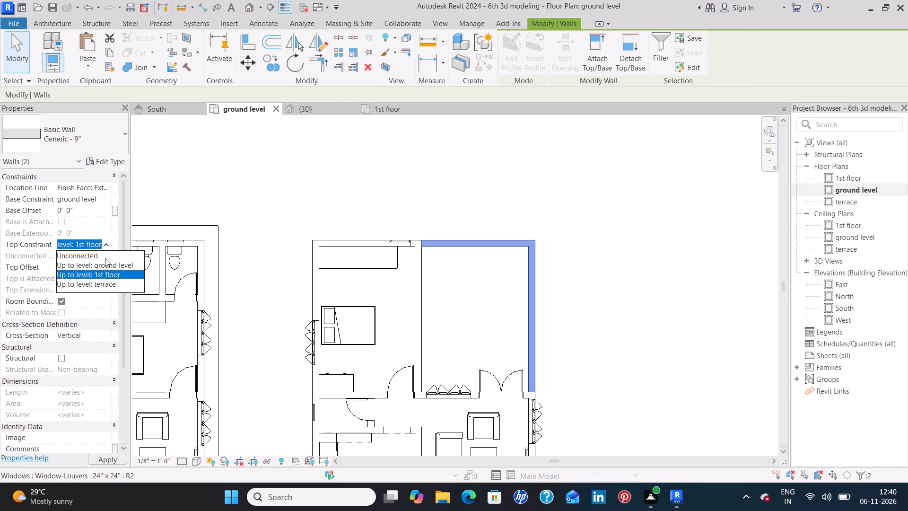
click(105, 258)
click(98, 256)
key(BackSpace)
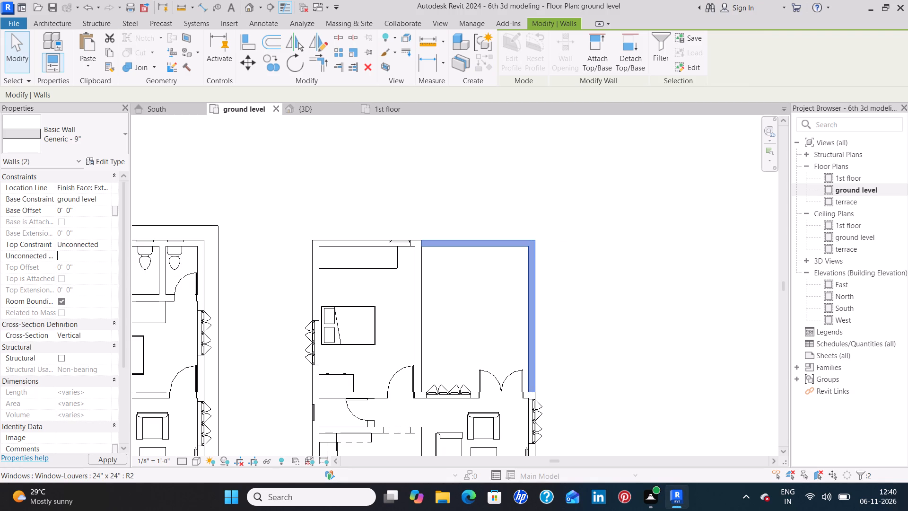
text(5')
key(Return)
click(107, 464)
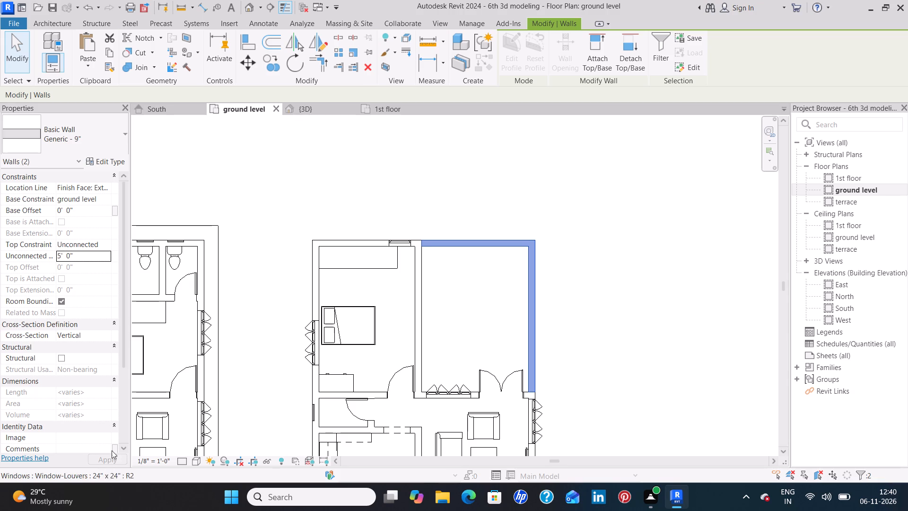
click(478, 207)
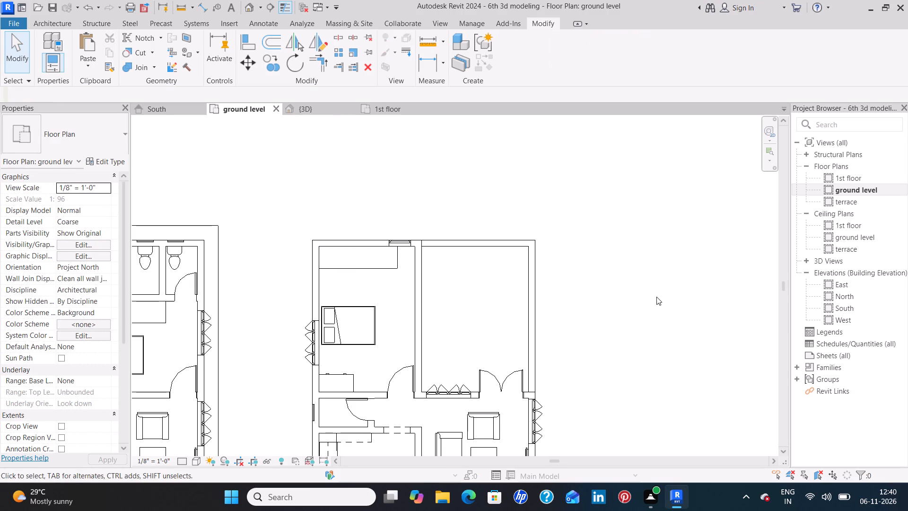
Examine both house layouts in the 3D view and against the levels in the South elevation.
scroll(651, 298, down, 3)
middle_drag(598, 315, 559, 209)
scroll(576, 290, down, 1)
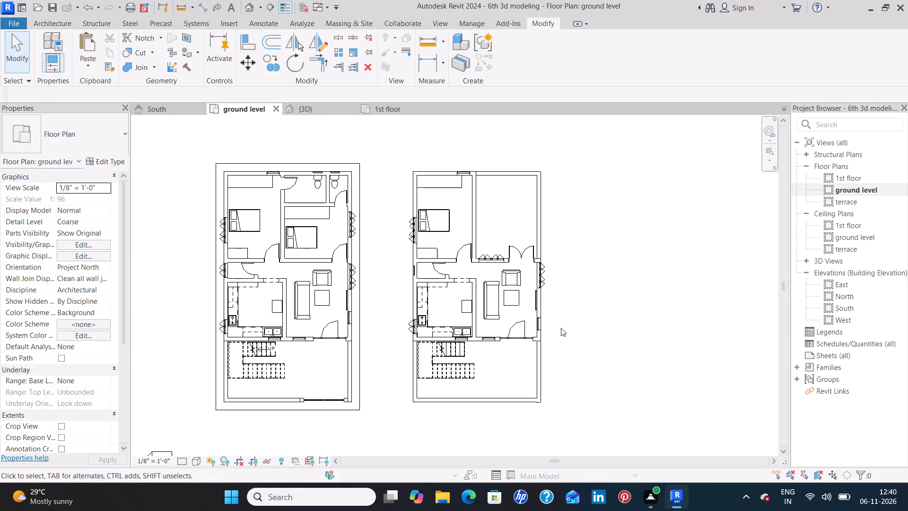
click(325, 112)
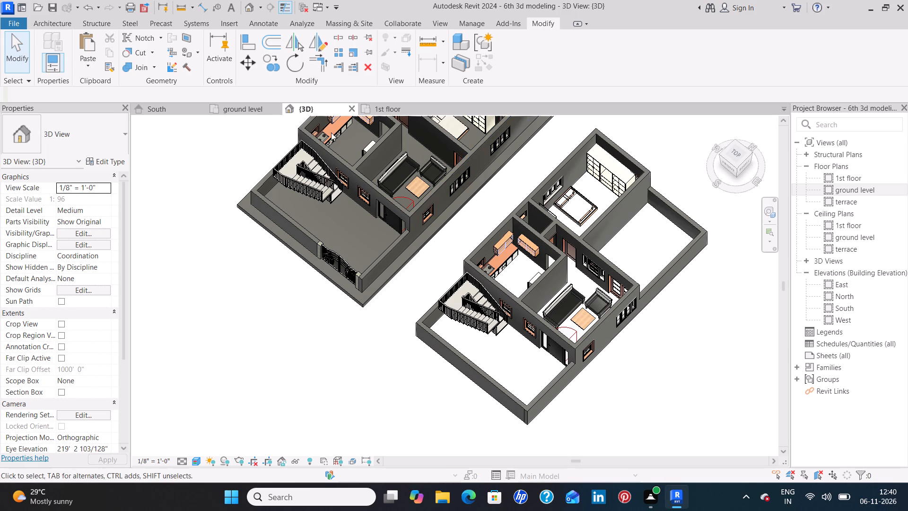
click(157, 103)
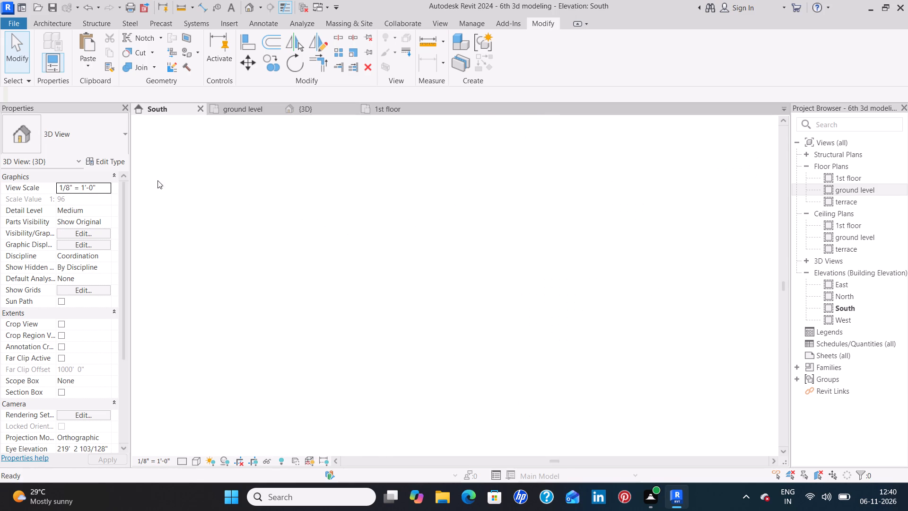
scroll(424, 248, down, 8)
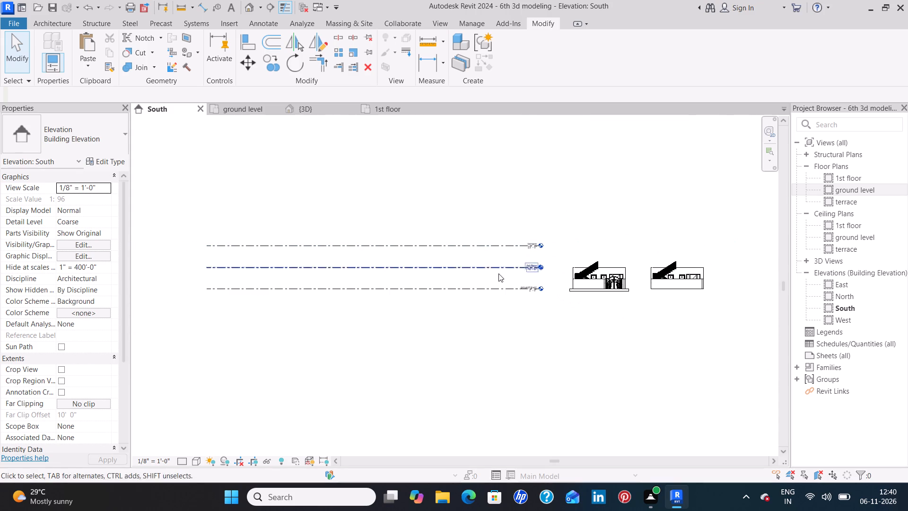
middle_drag(634, 305, 490, 319)
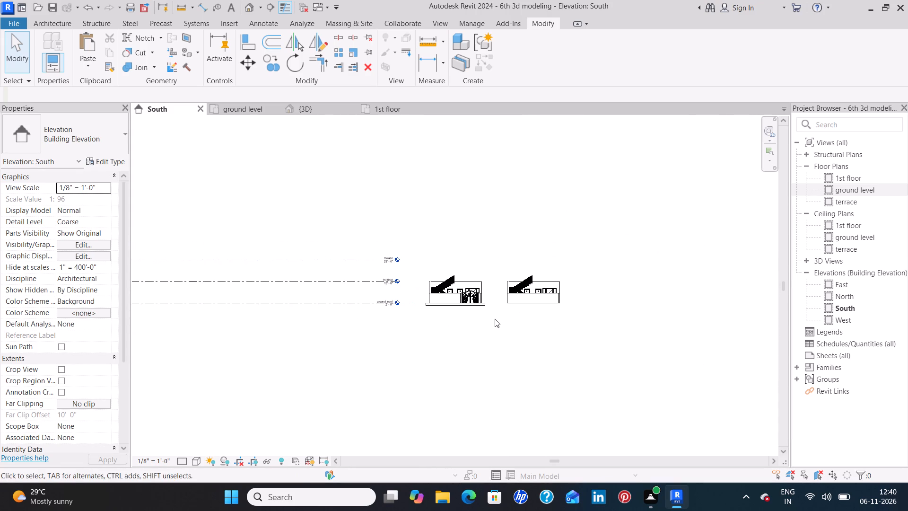
scroll(506, 317, up, 4)
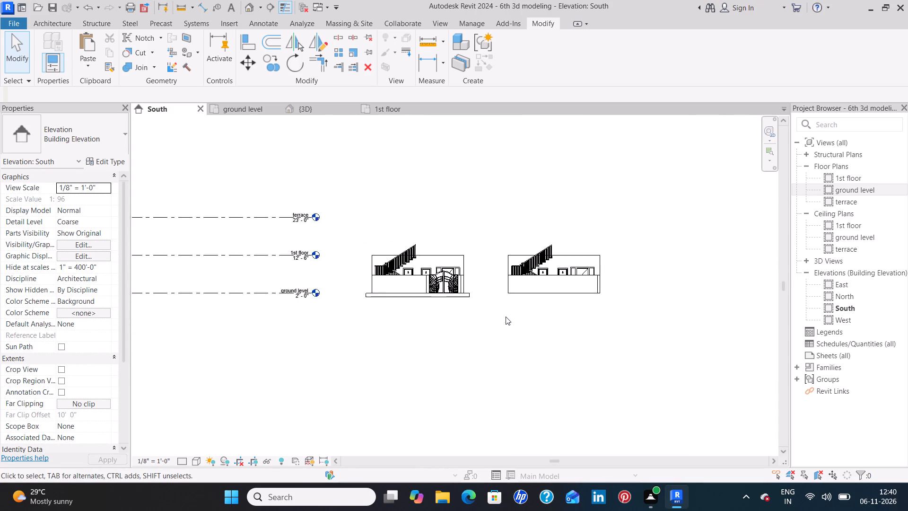
scroll(506, 317, up, 1)
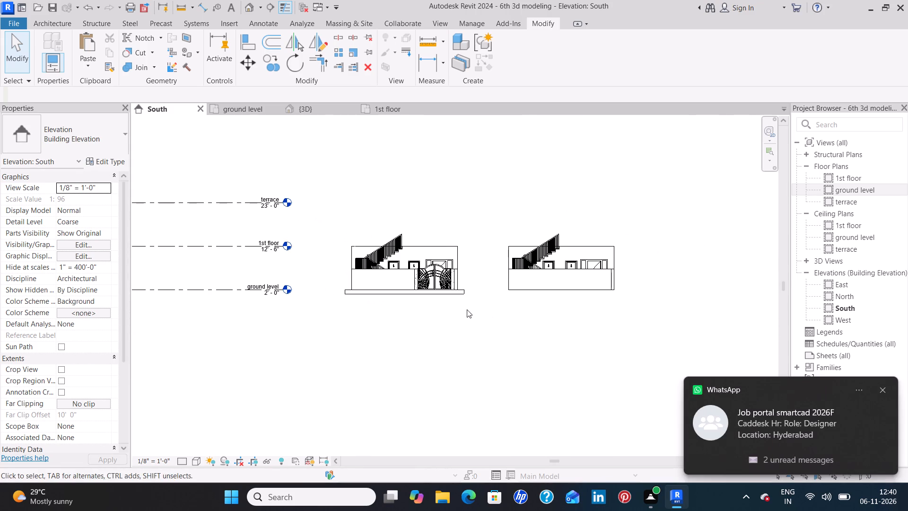
Sketch a closed Generic - 12" floor boundary about 46'-2" long on ground level, along the outer faces of the new layout's exterior walls.
click(244, 112)
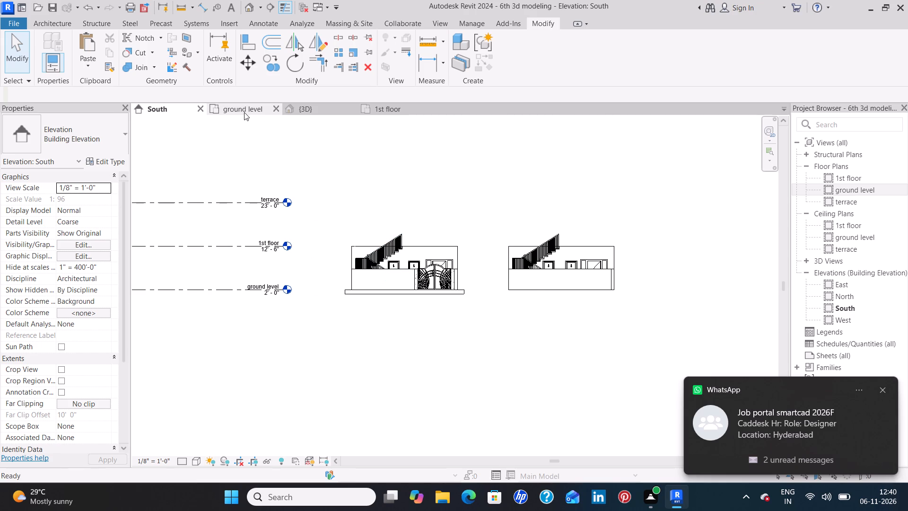
middle_drag(594, 231, 576, 208)
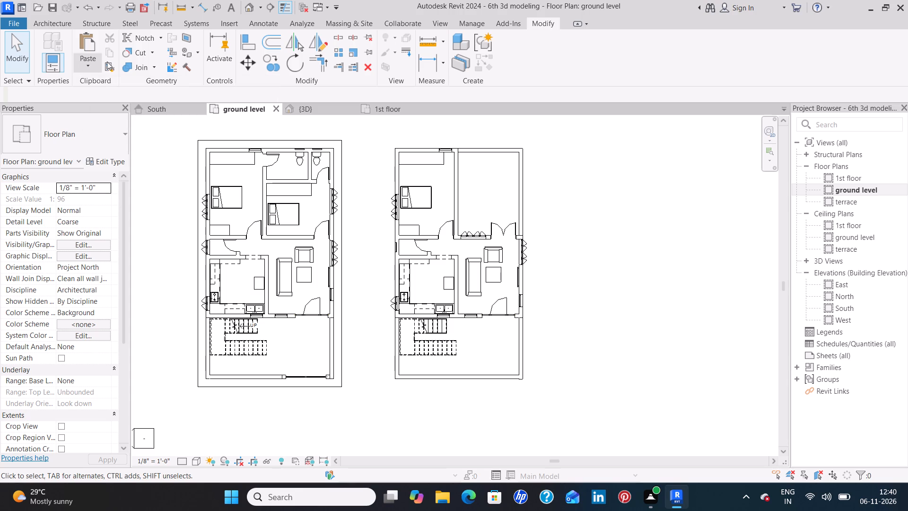
click(52, 26)
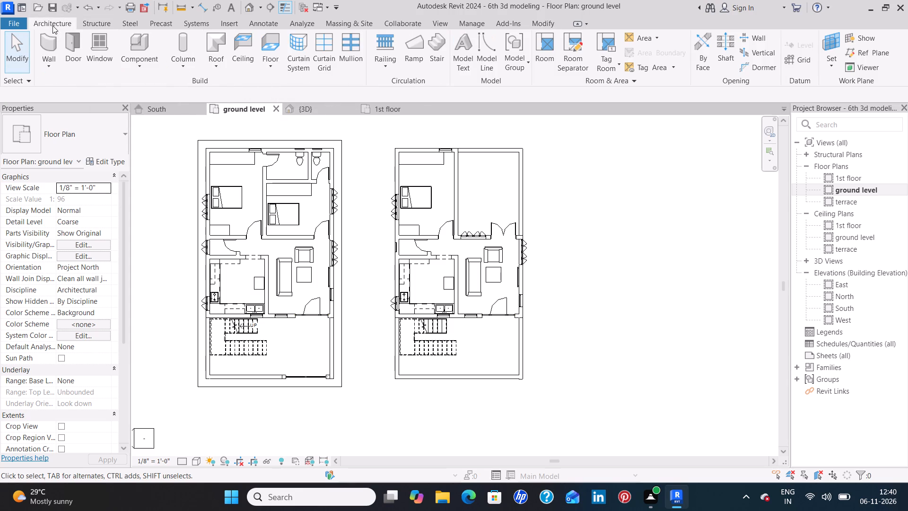
click(271, 45)
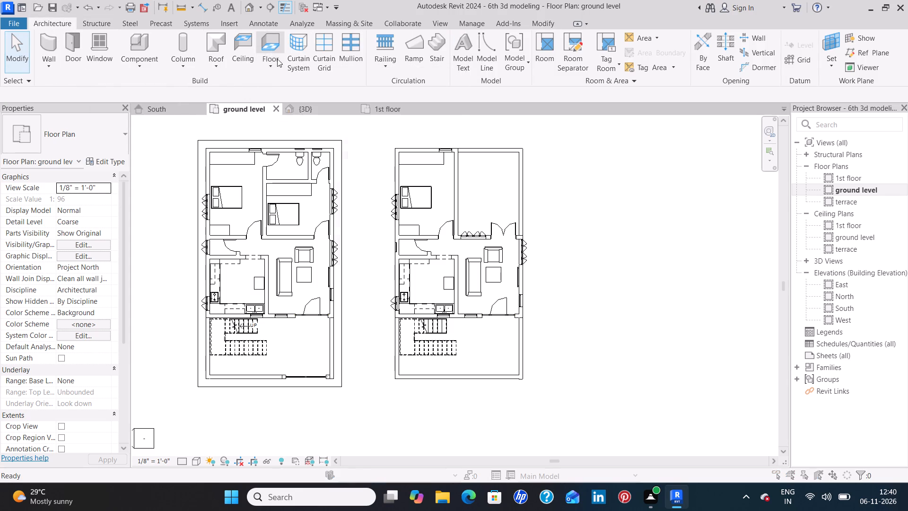
click(543, 146)
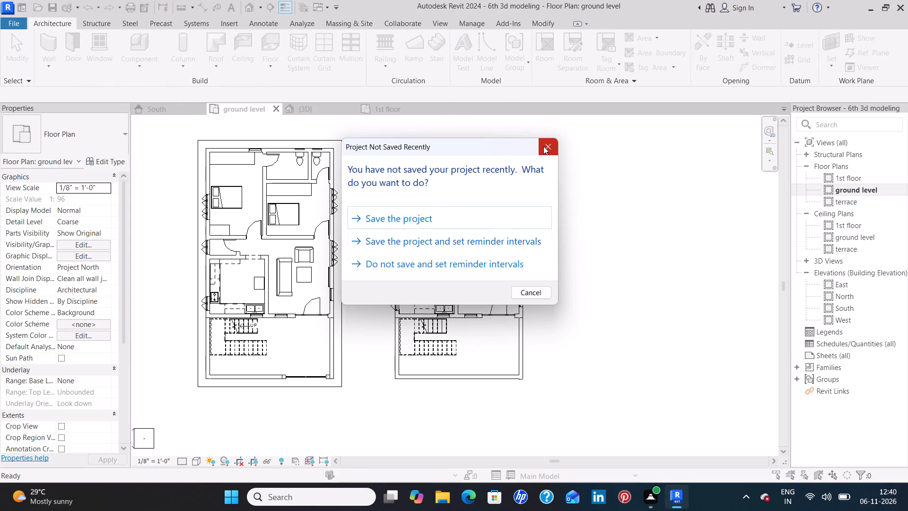
click(573, 39)
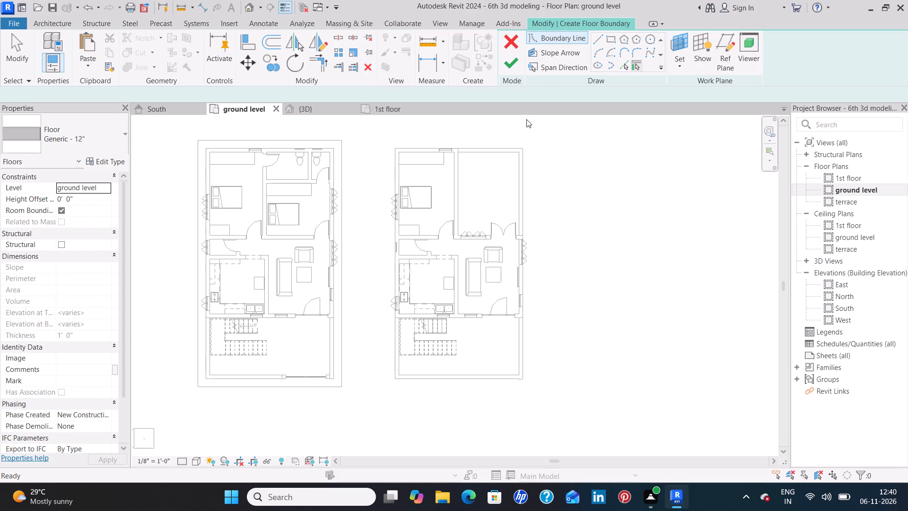
scroll(415, 159, up, 2)
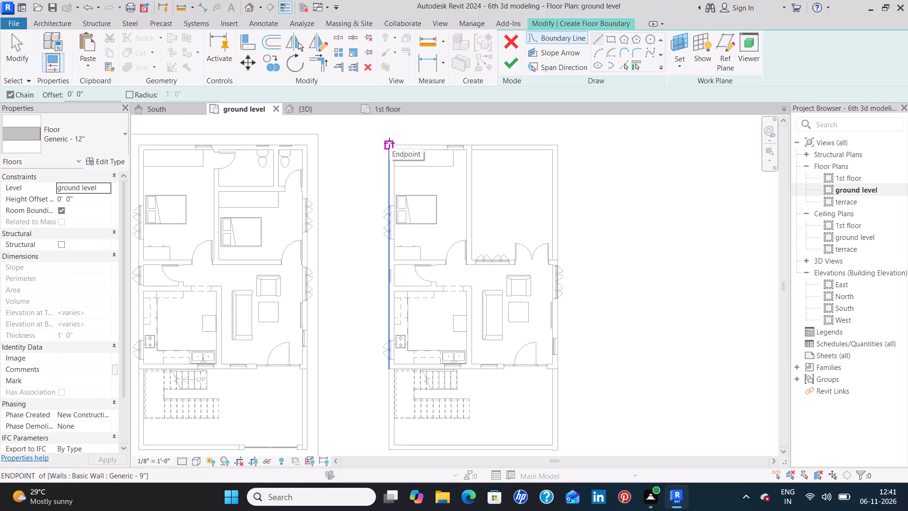
click(389, 143)
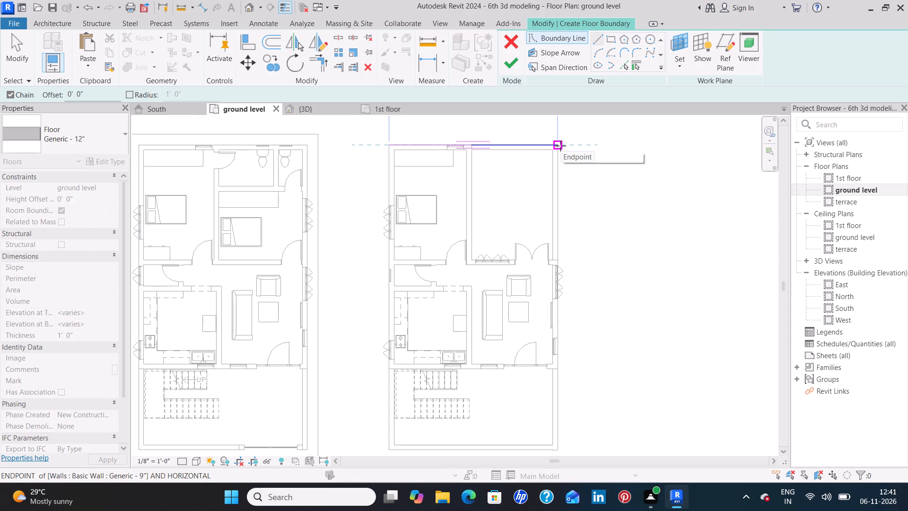
click(558, 146)
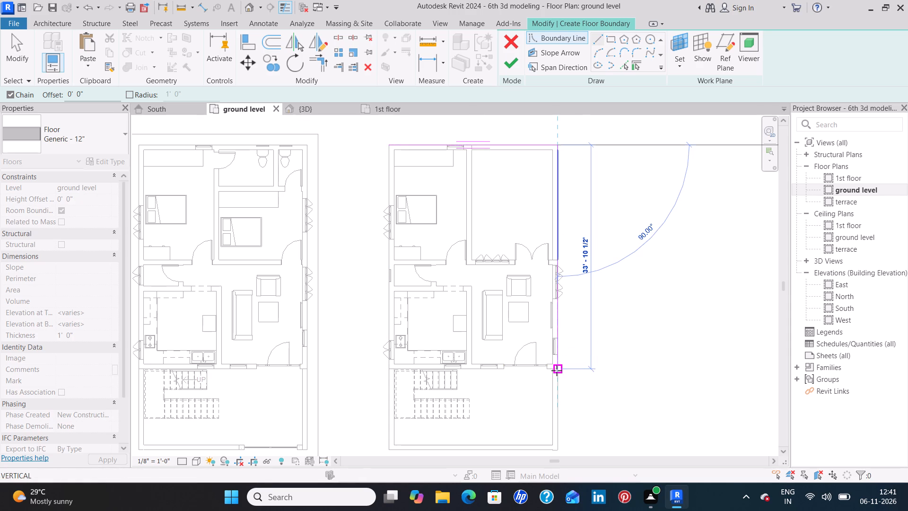
click(557, 451)
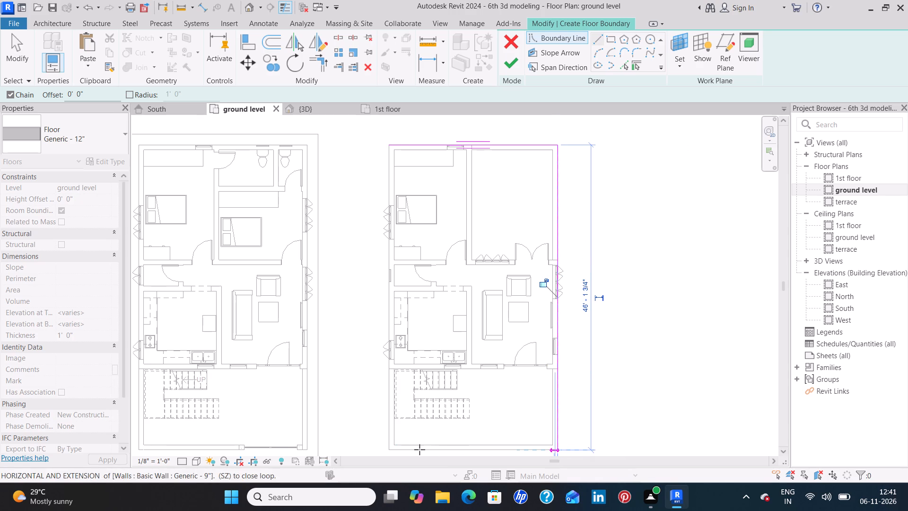
click(389, 449)
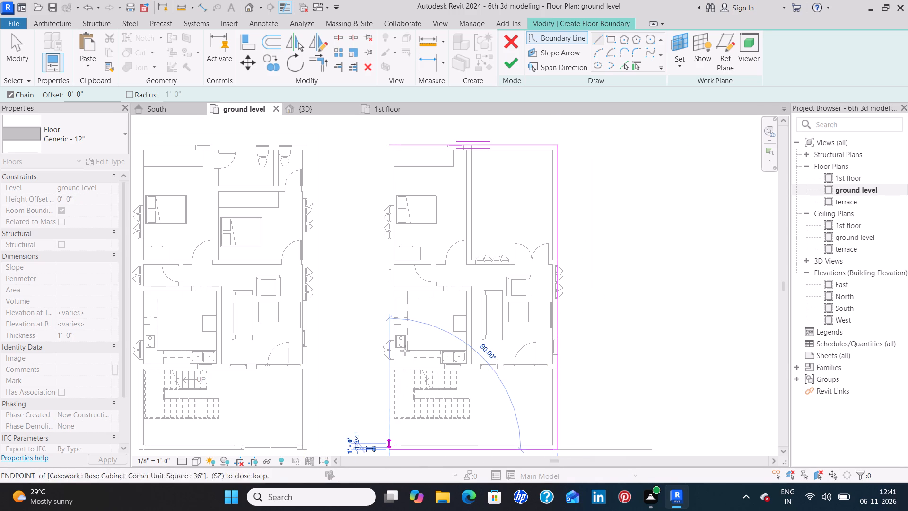
click(391, 142)
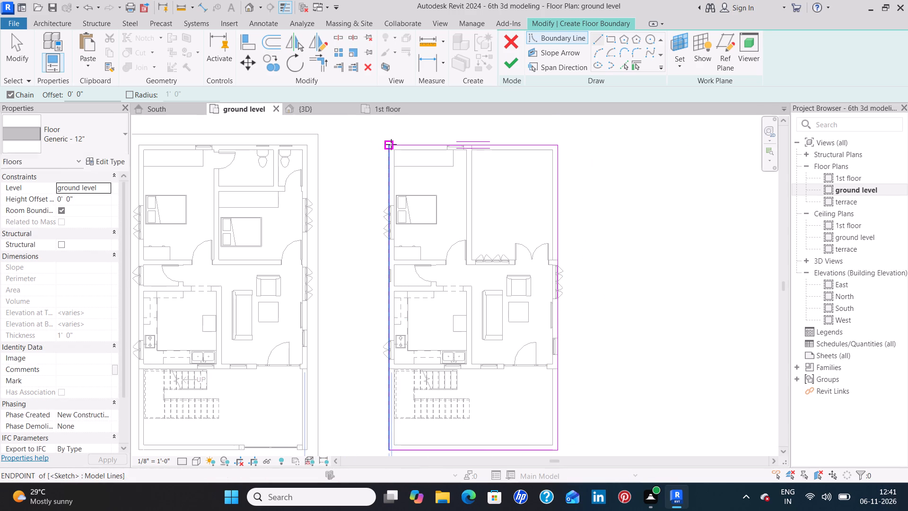
Trace the stair opening's stepped east and south edges from the kitchen's south wall around the lower flight to the west wall's inner face.
scroll(453, 390, up, 7)
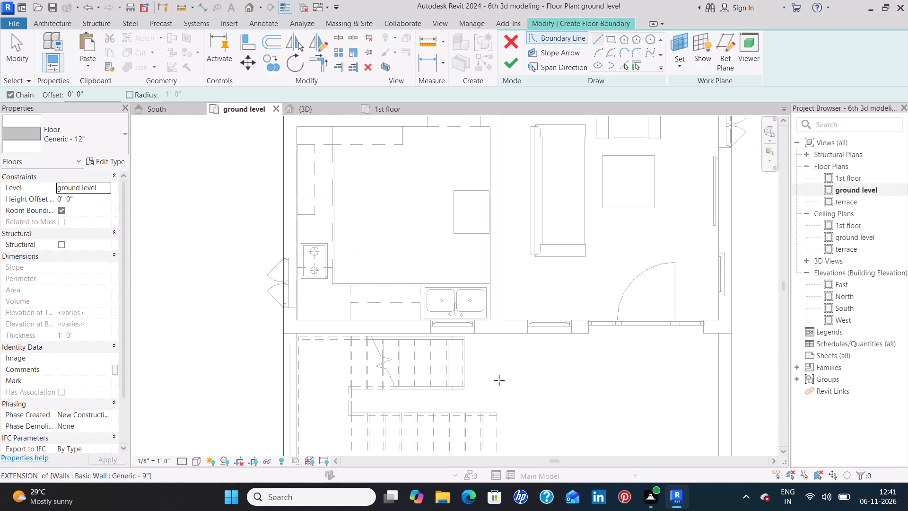
middle_drag(509, 353, 529, 254)
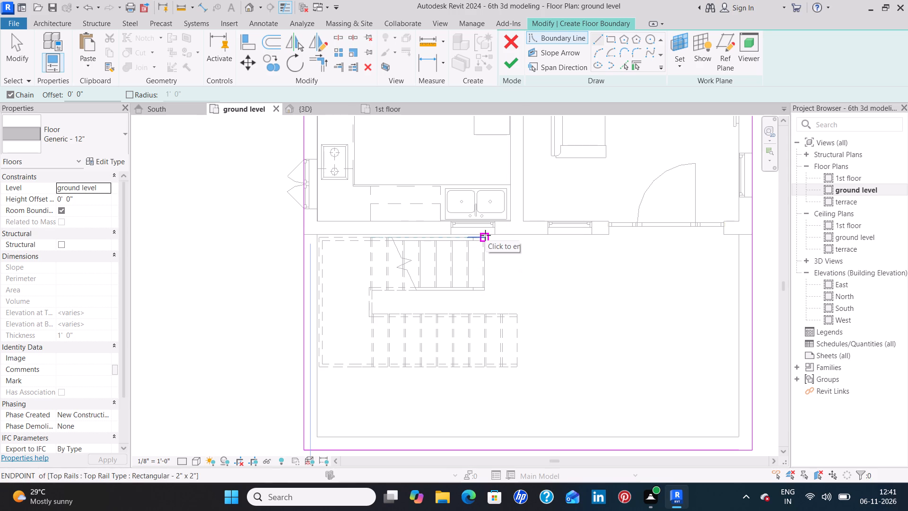
scroll(551, 289, down, 2)
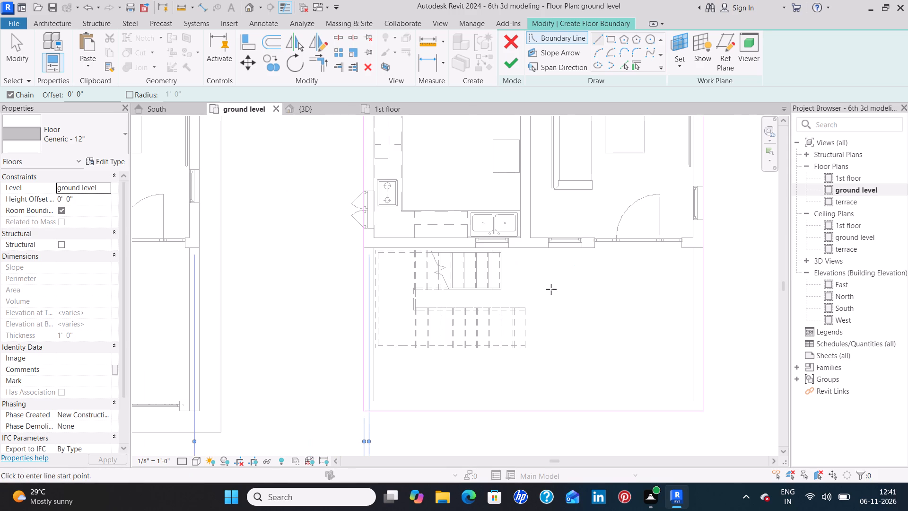
scroll(510, 258, up, 2)
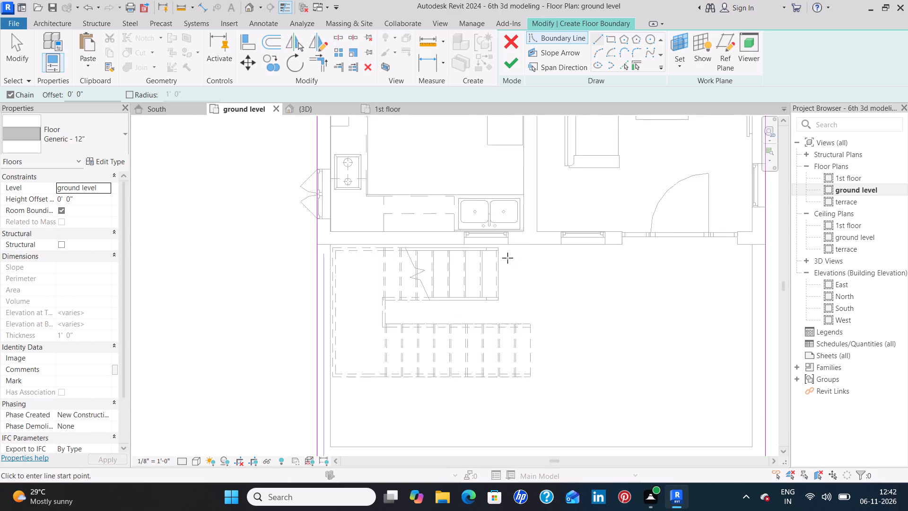
scroll(507, 258, up, 3)
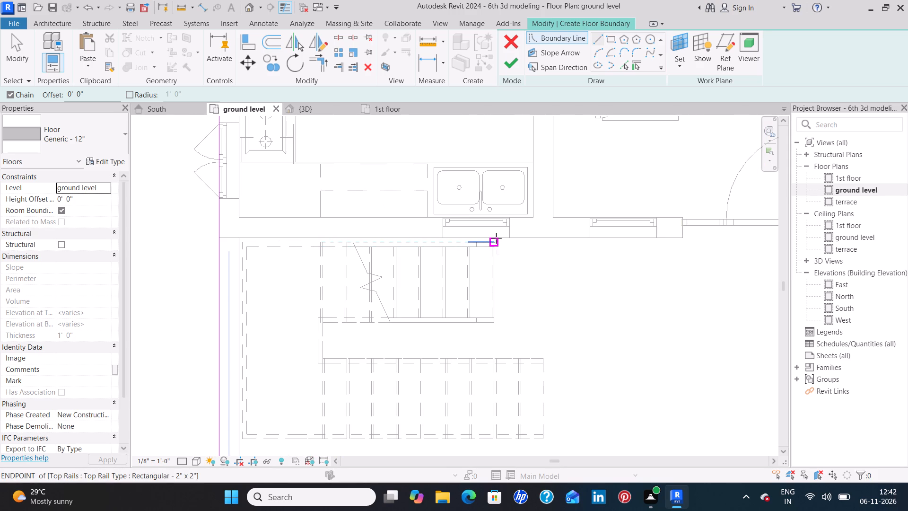
scroll(496, 238, up, 7)
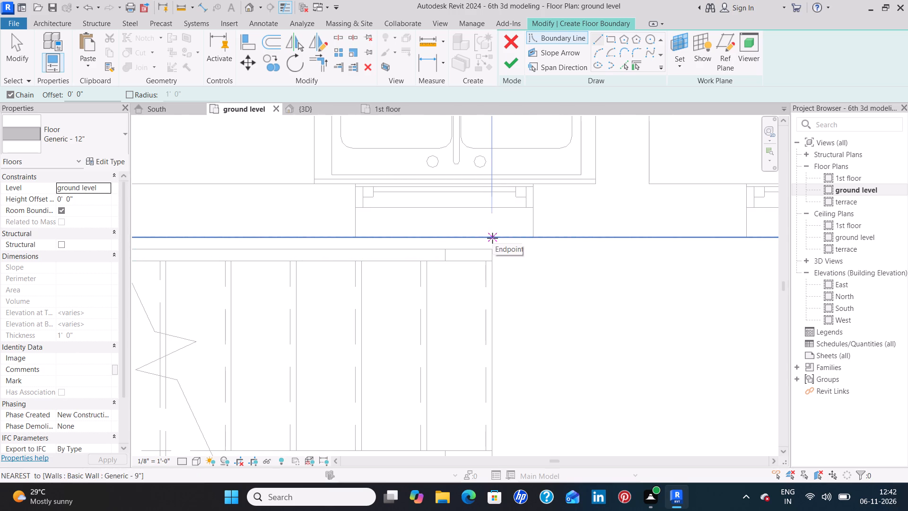
click(492, 238)
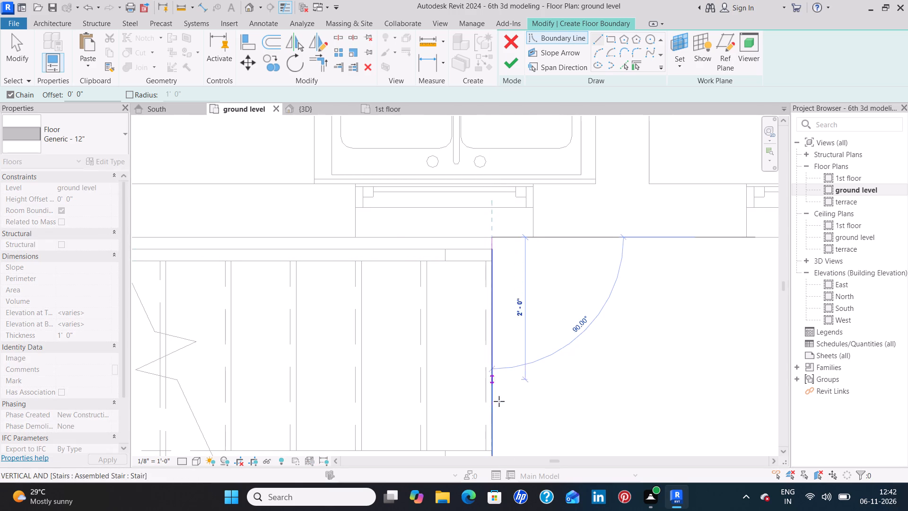
middle_drag(499, 403, 480, 220)
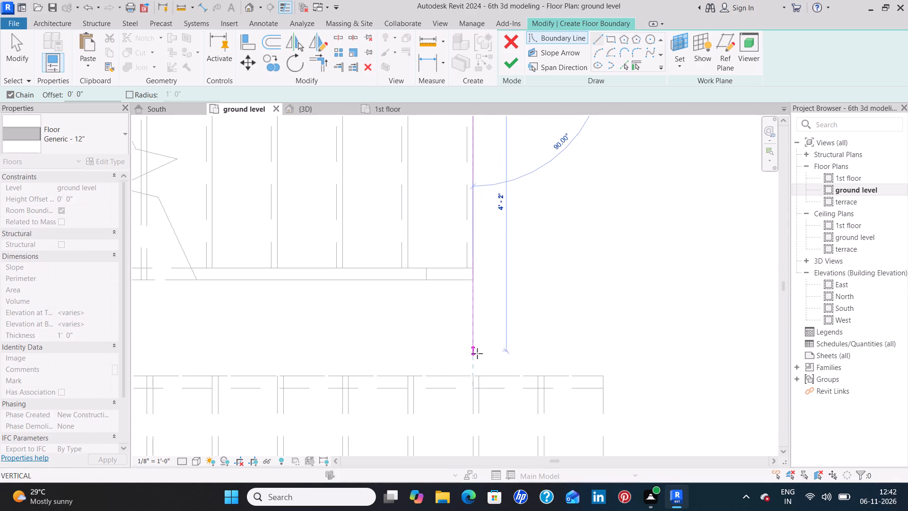
click(472, 376)
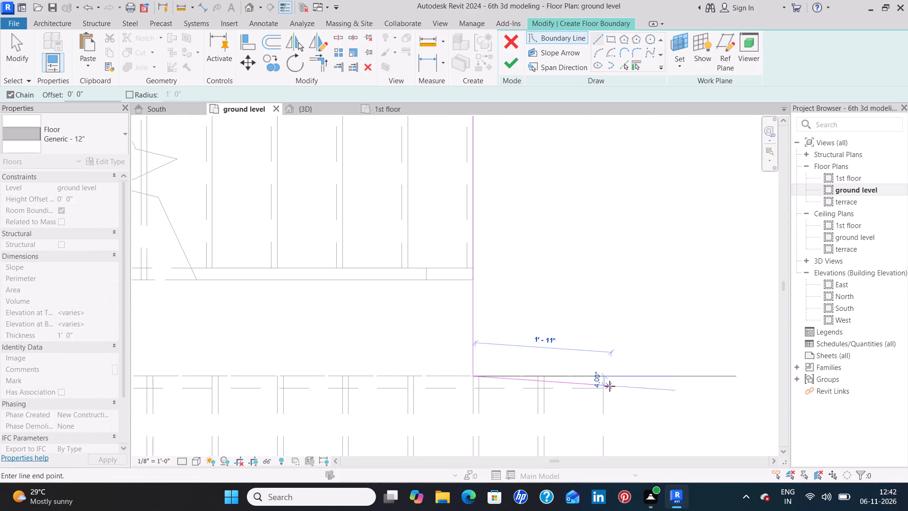
click(604, 376)
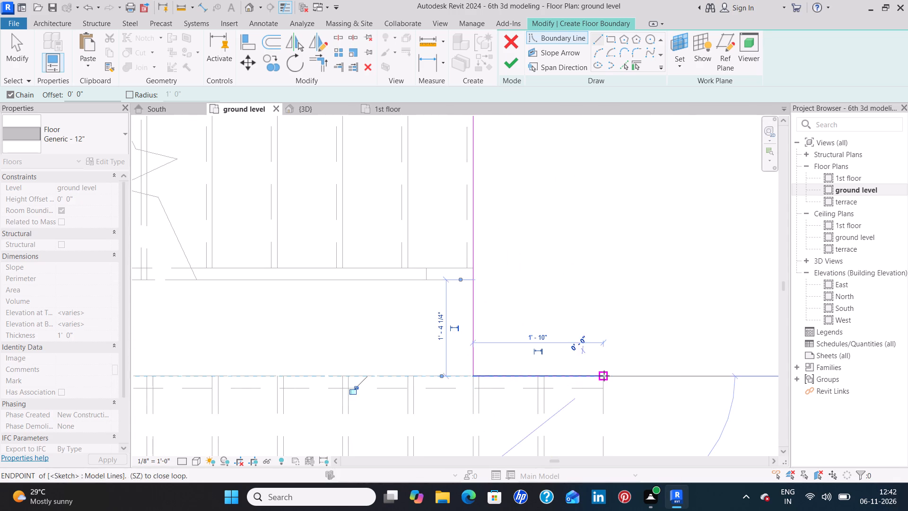
middle_drag(599, 376, 578, 222)
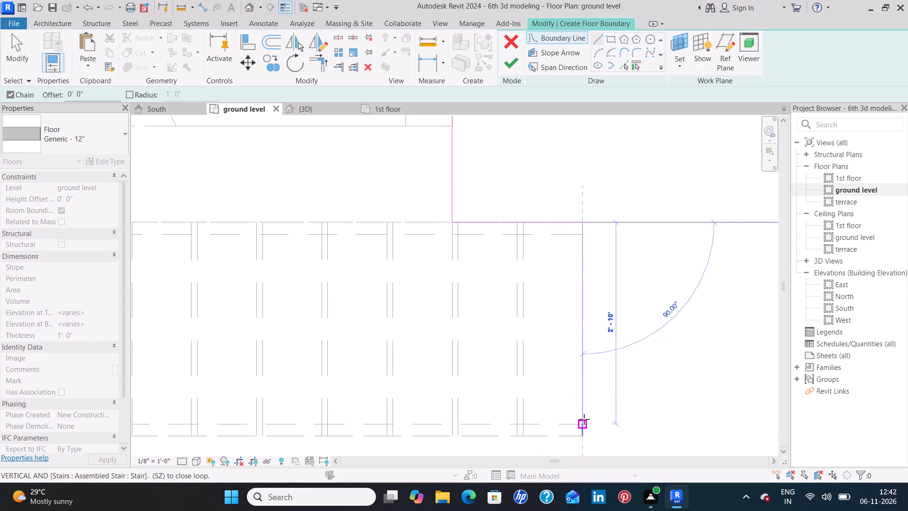
middle_drag(584, 419, 562, 258)
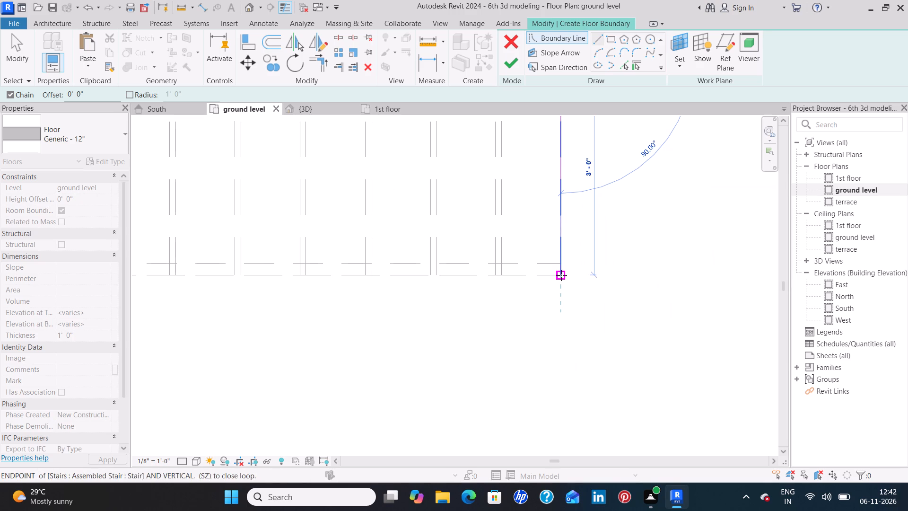
click(561, 275)
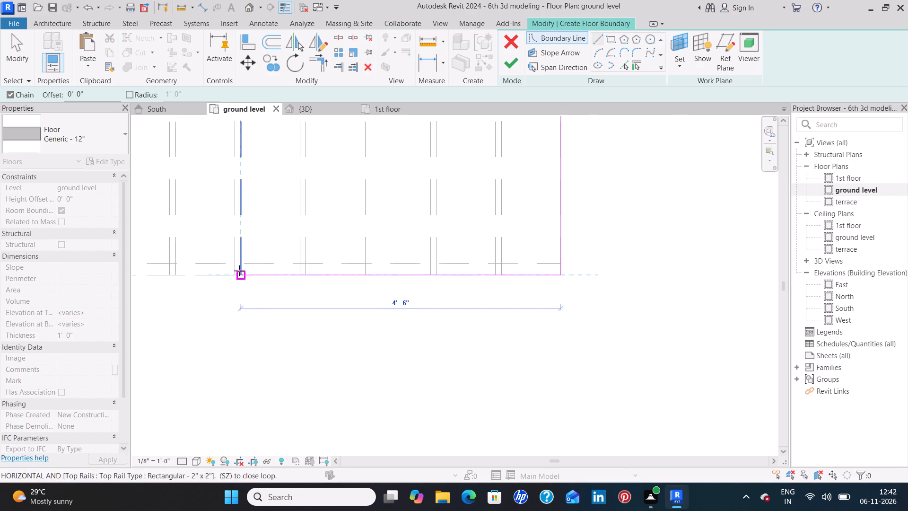
middle_drag(219, 266, 522, 265)
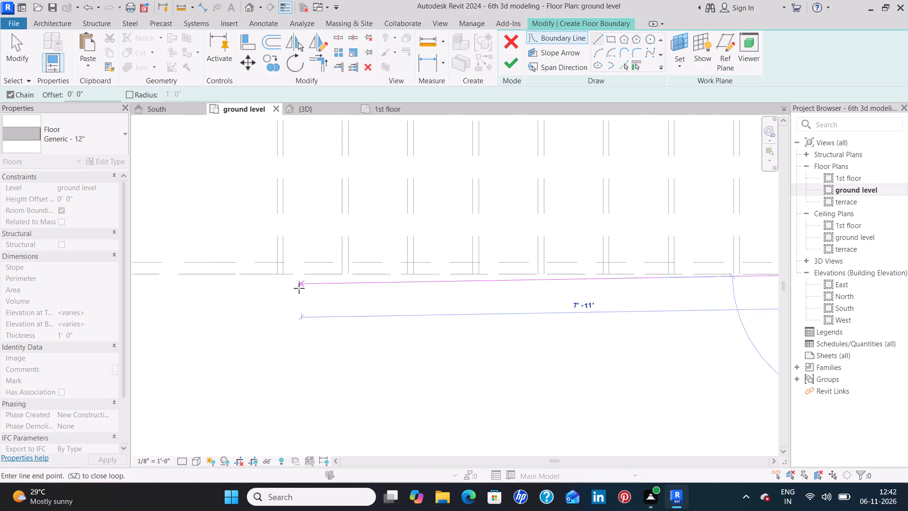
scroll(298, 288, down, 6)
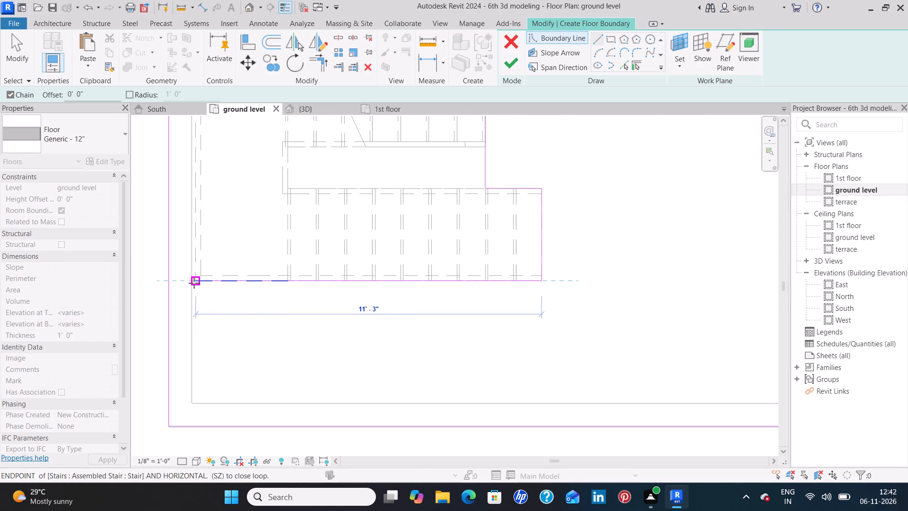
scroll(189, 279, up, 9)
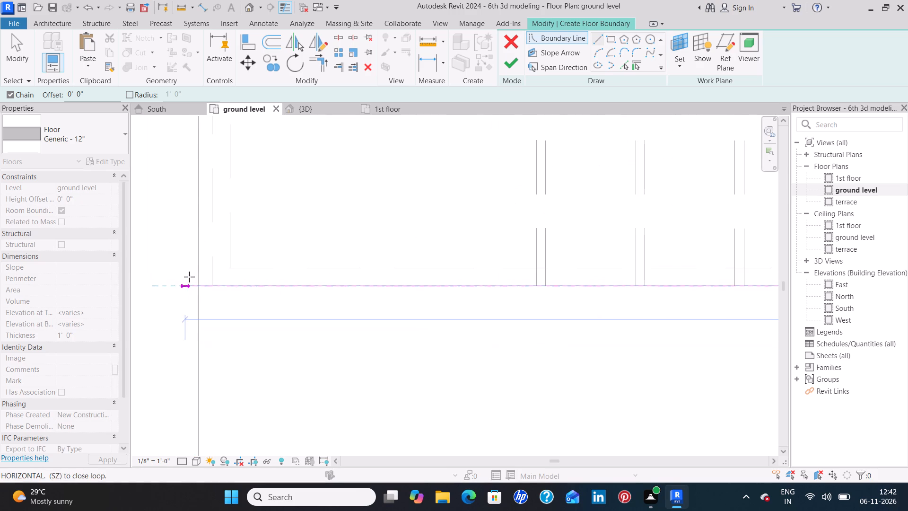
click(196, 286)
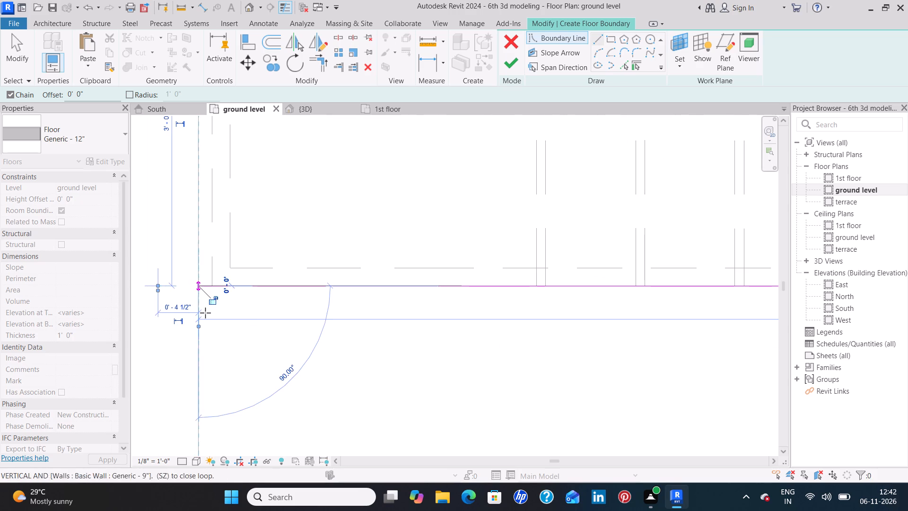
key(Escape)
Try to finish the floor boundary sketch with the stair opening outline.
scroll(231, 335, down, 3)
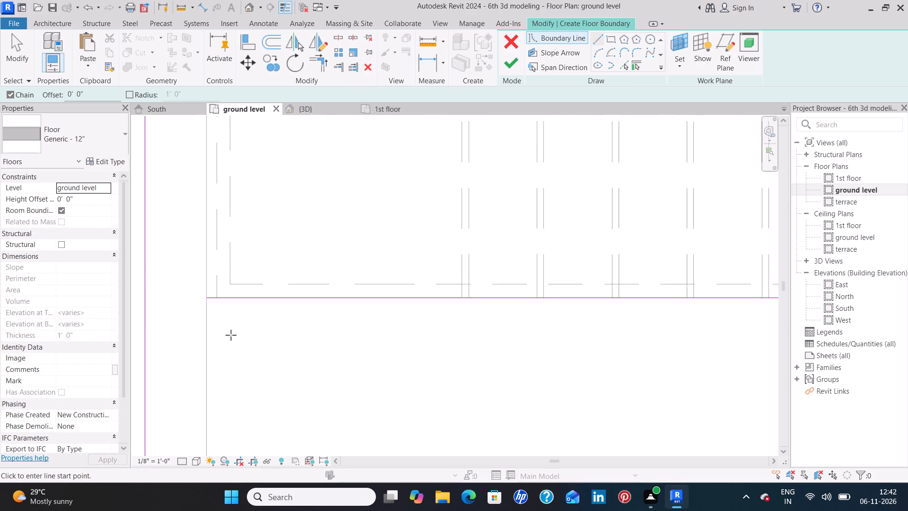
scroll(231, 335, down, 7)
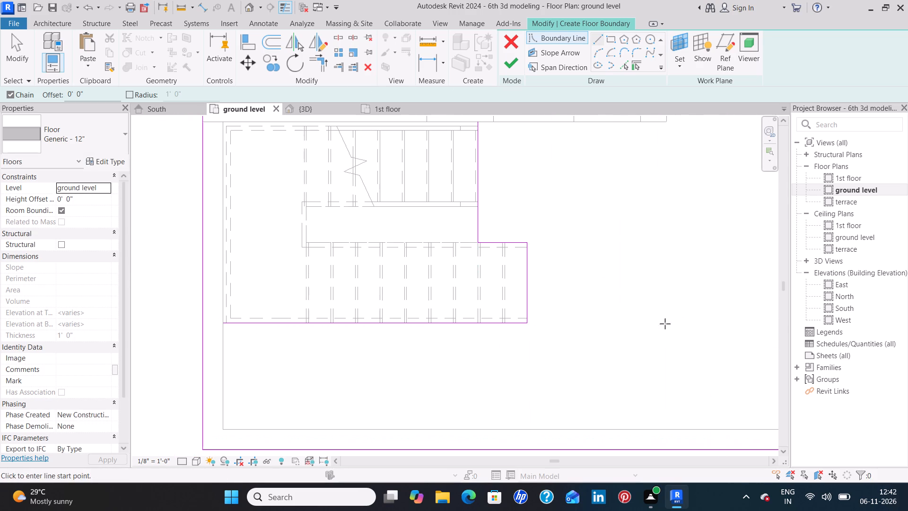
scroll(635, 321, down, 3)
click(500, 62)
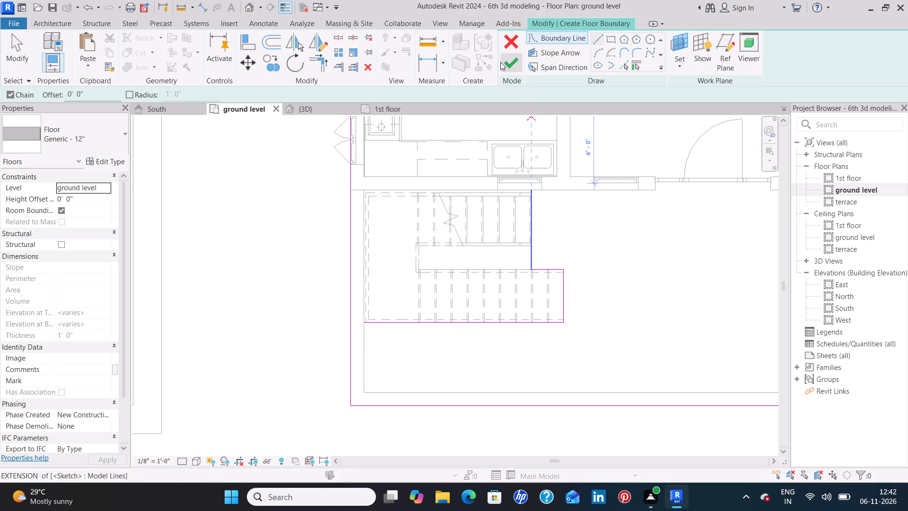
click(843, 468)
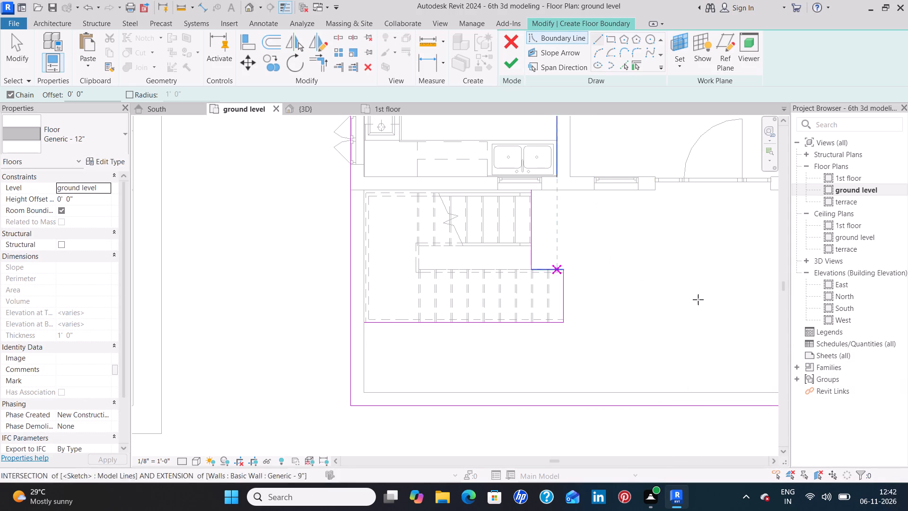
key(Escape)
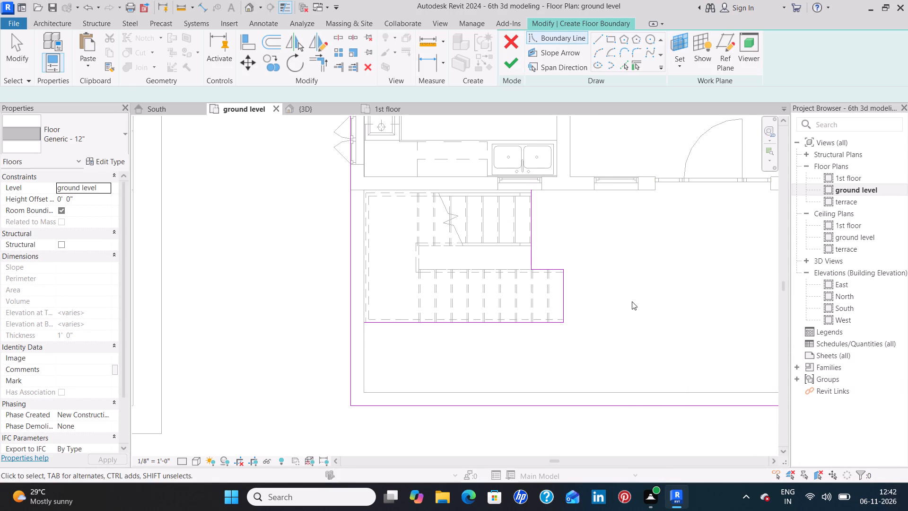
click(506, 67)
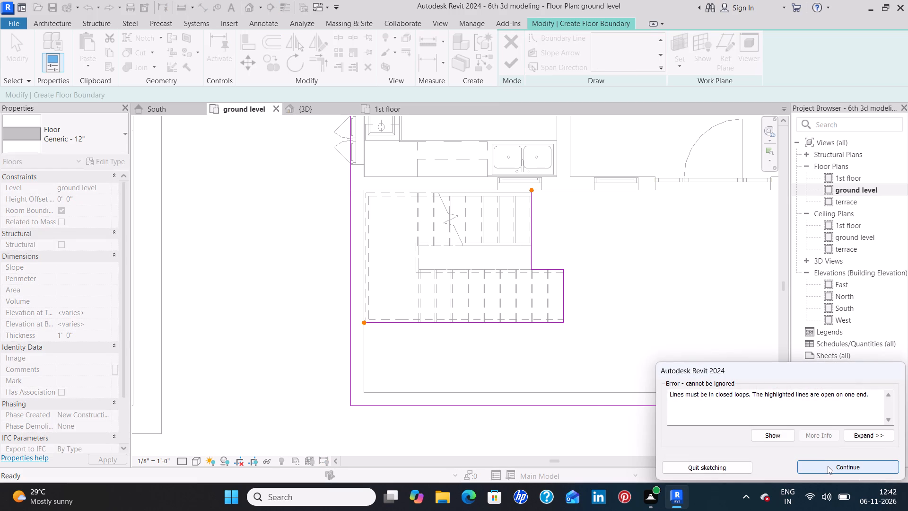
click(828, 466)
Close the stair opening with boundary lines about 7'-6" along the west wall and 9'-6 1/2" along the kitchen wall, and finish the floor.
scroll(382, 305, up, 4)
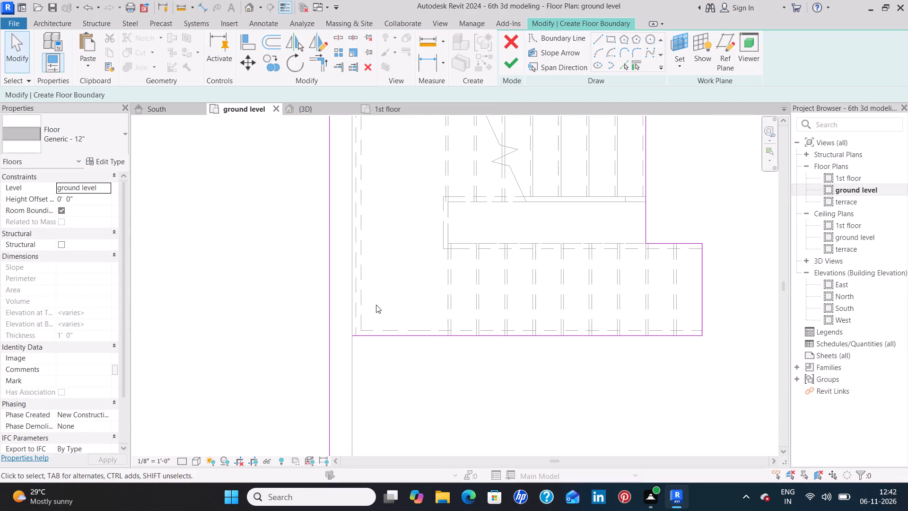
middle_drag(395, 283, 384, 374)
scroll(384, 374, down, 2)
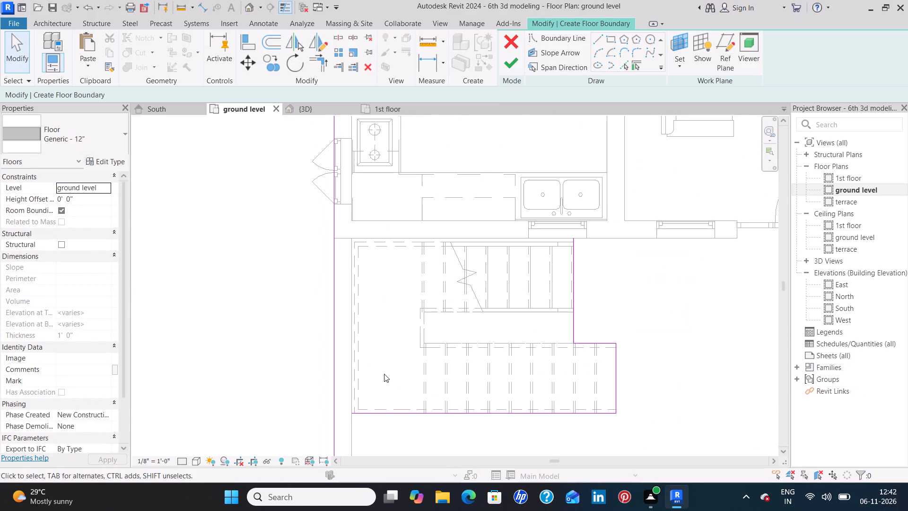
click(557, 35)
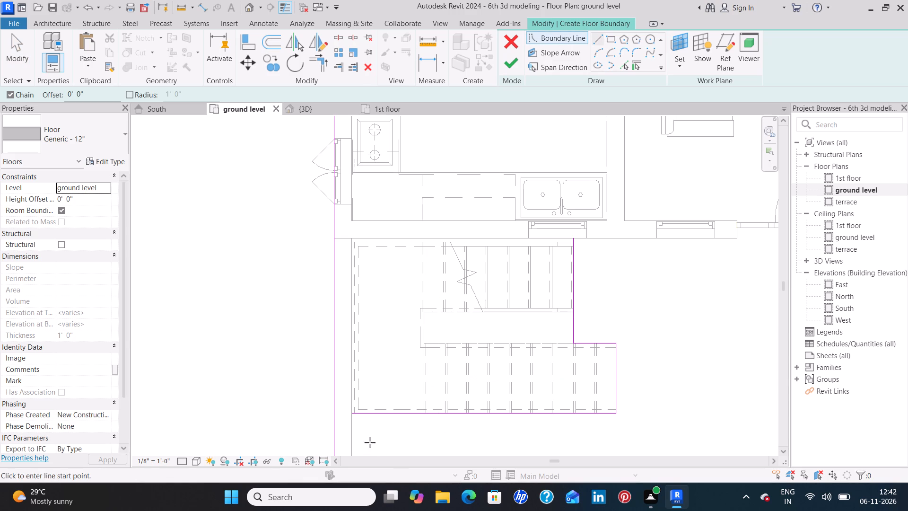
click(352, 414)
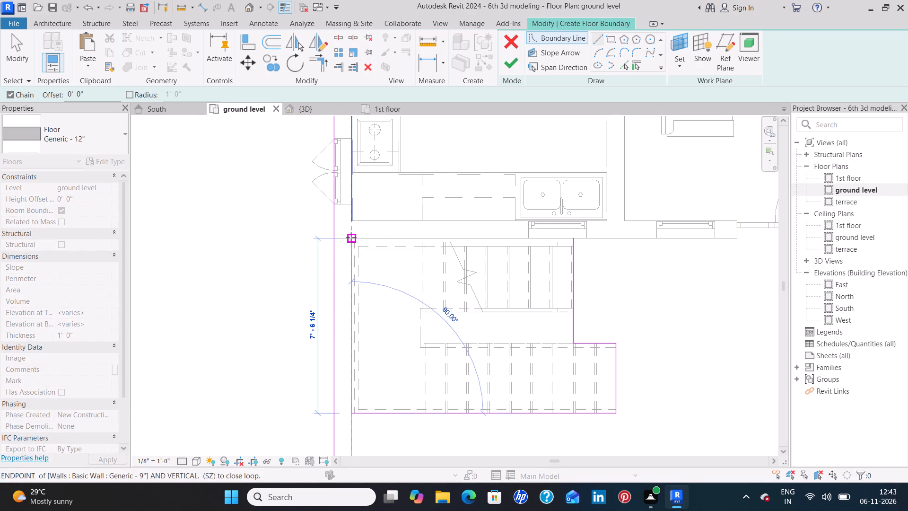
click(351, 238)
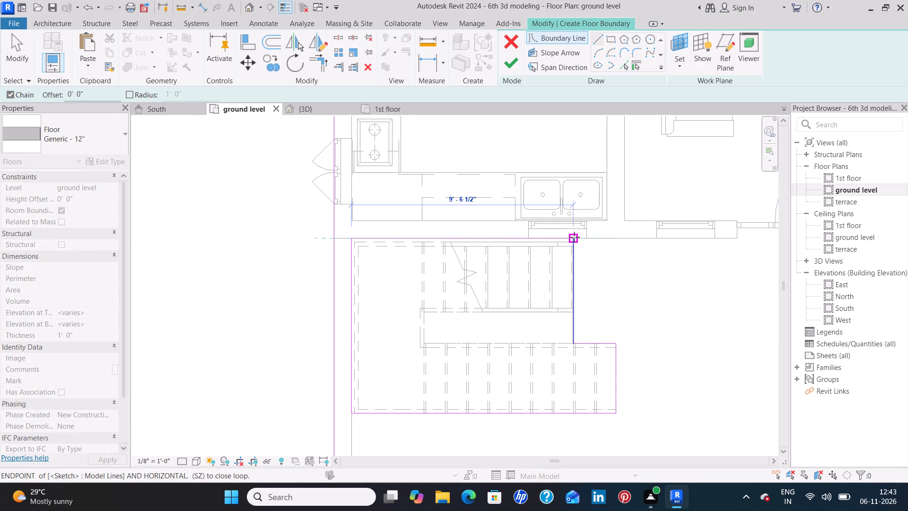
click(574, 237)
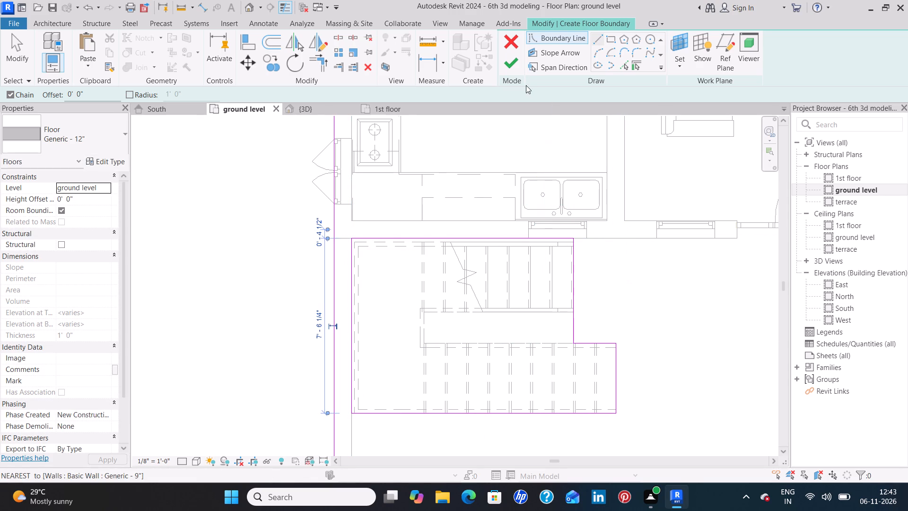
click(513, 62)
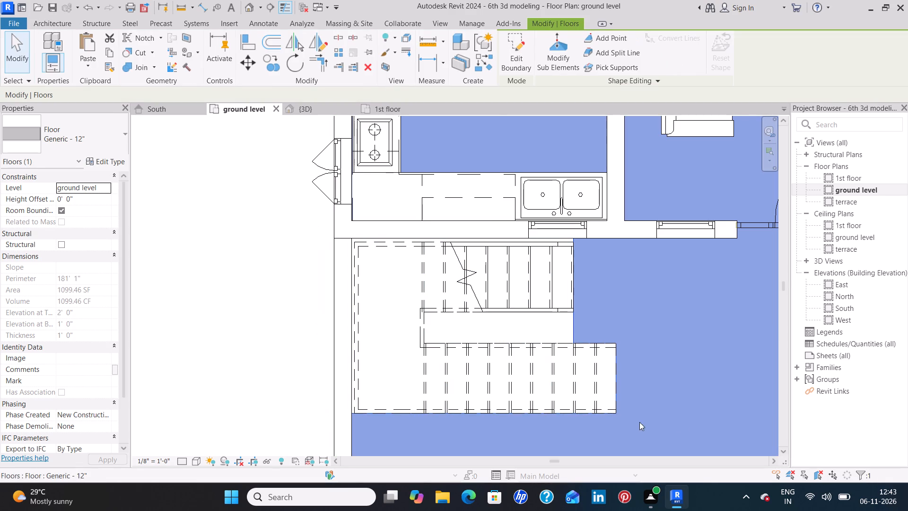
click(205, 287)
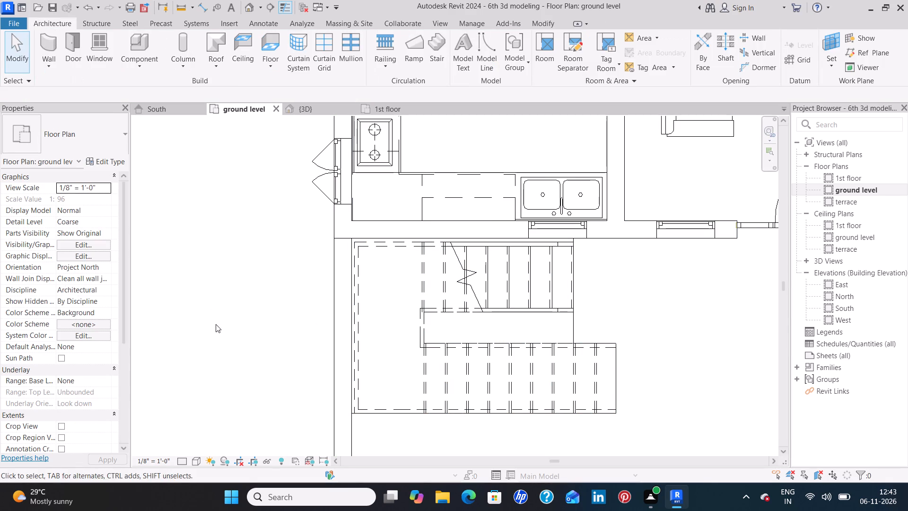
Examine the new layout's floor slab and stair opening in the 3D view.
click(325, 111)
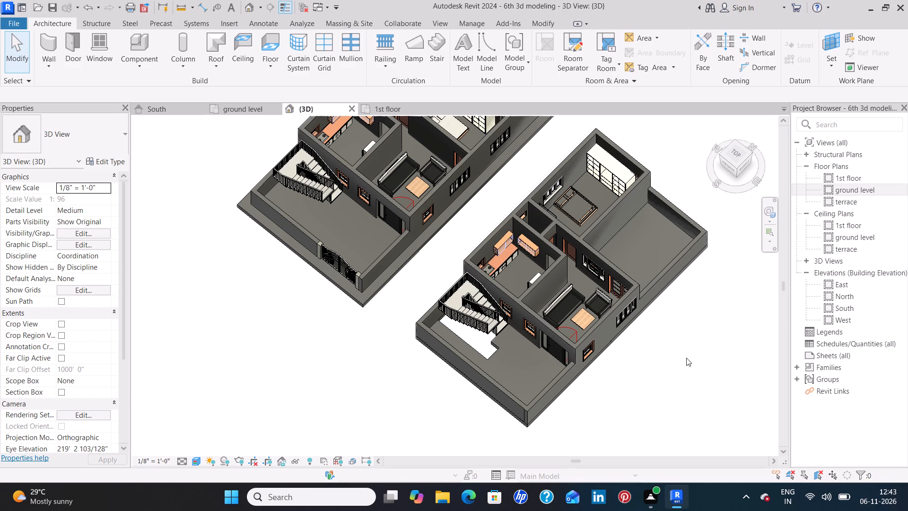
key(Escape)
key(Escape)
key(Escape)
key(Escape)
key(Escape)
key(Escape)
key(Escape)
key(Escape)
key(Escape)
key(Escape)
key(Escape)
key(Escape)
key(Escape)
key(Escape)
key(Escape)
key(Escape)
key(Escape)
key(Escape)
key(Escape)
key(Escape)
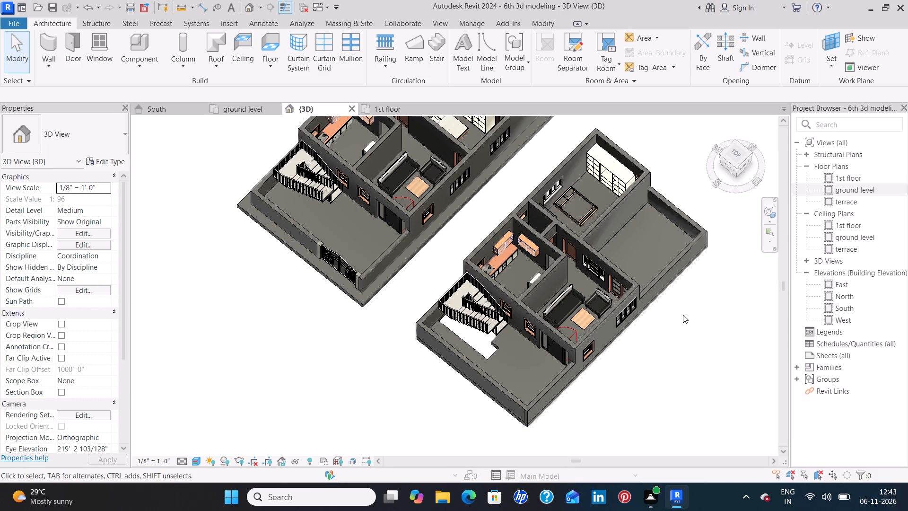
middle_drag(683, 315, 698, 248)
shift+middle_drag(684, 352, 693, 292)
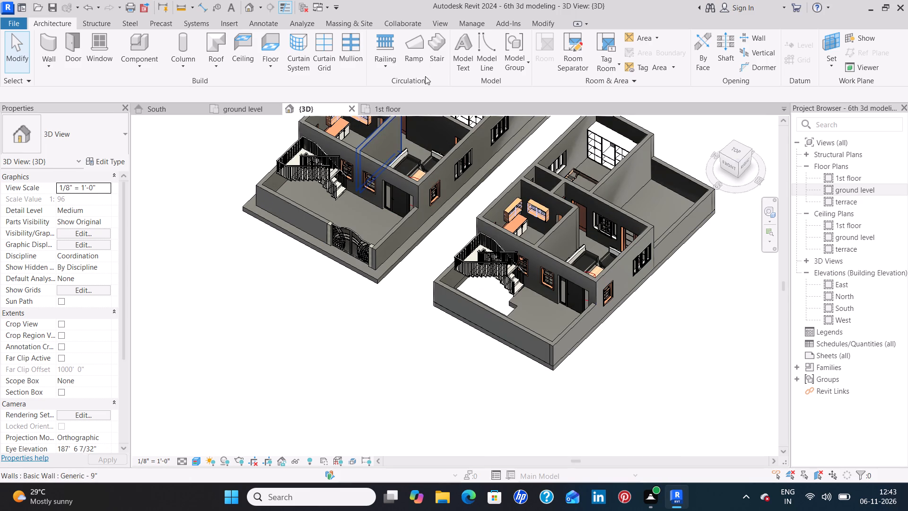
In the ground level plan, delete the new layout's five low terrace walls: three around the front terrace and two around the rear terrace.
click(249, 104)
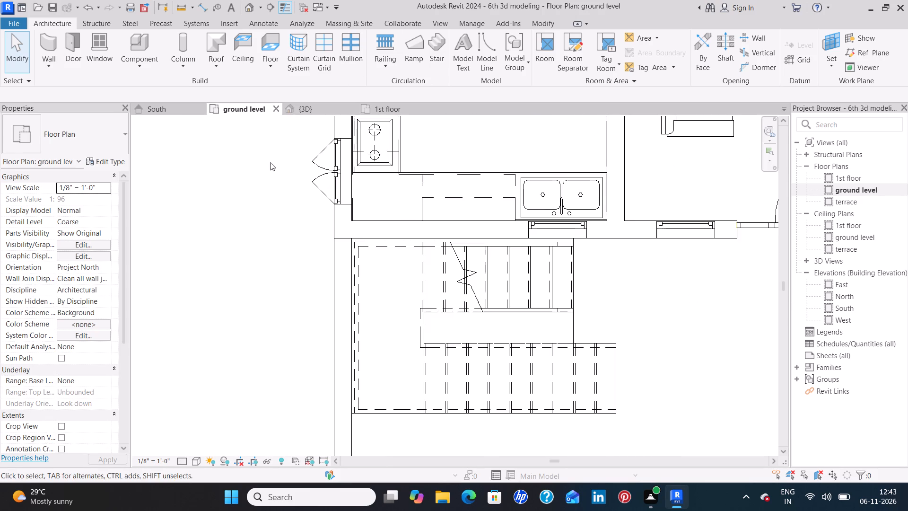
scroll(628, 393, down, 7)
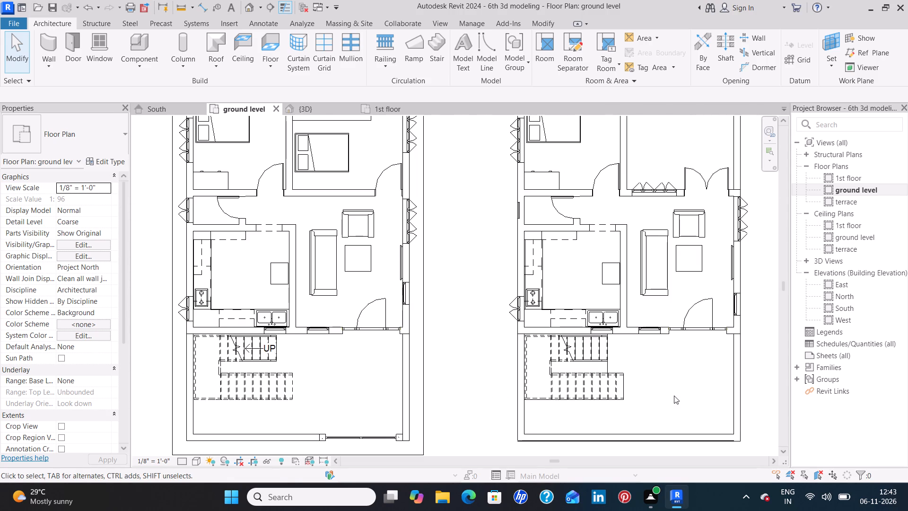
middle_drag(674, 396, 642, 313)
click(709, 321)
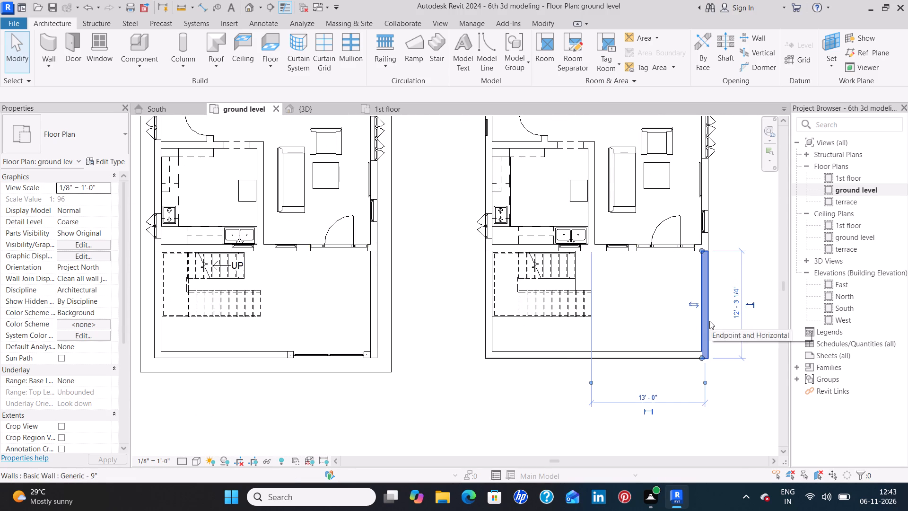
click(645, 348)
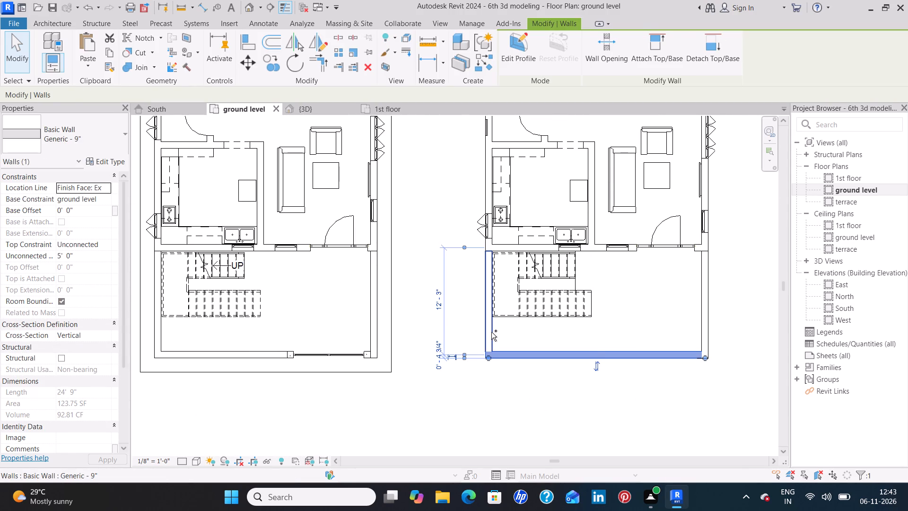
ctrl+click(491, 332)
ctrl+click(707, 330)
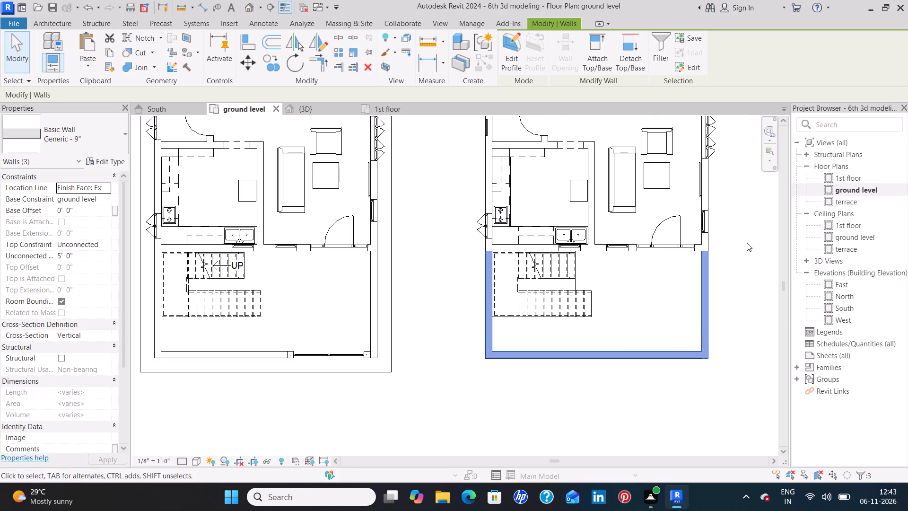
middle_drag(746, 245, 725, 456)
ctrl+click(687, 300)
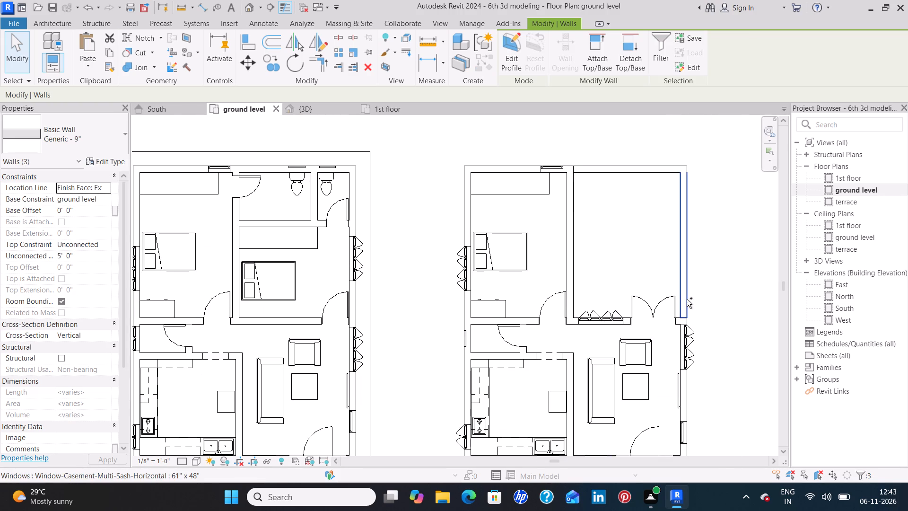
ctrl+click(664, 173)
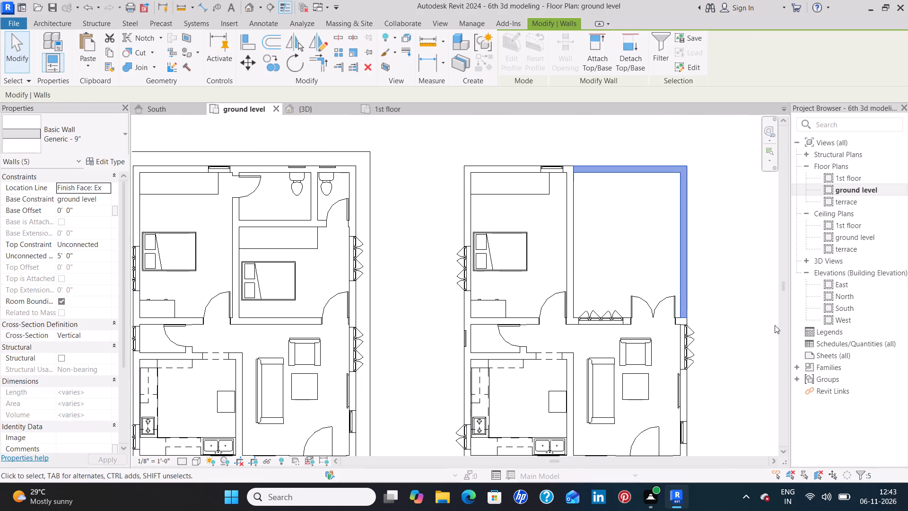
scroll(776, 327, down, 2)
middle_drag(759, 315, 731, 242)
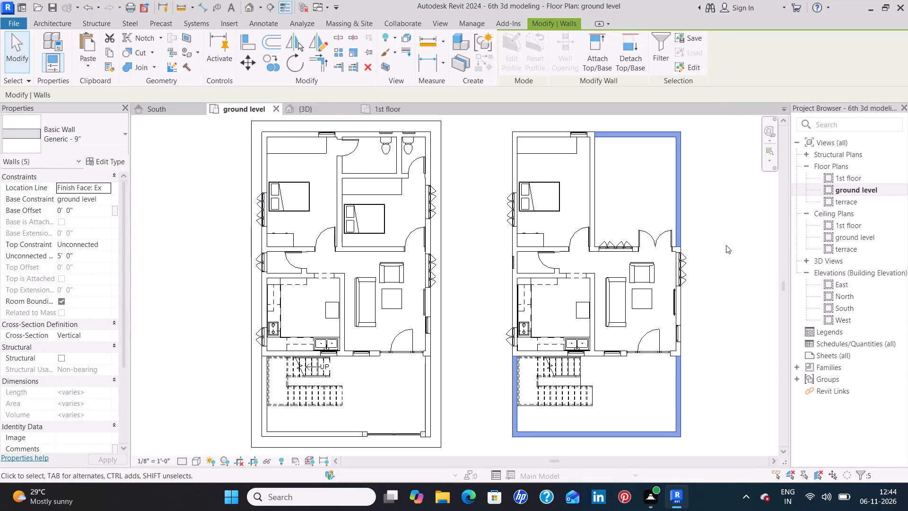
key(Delete)
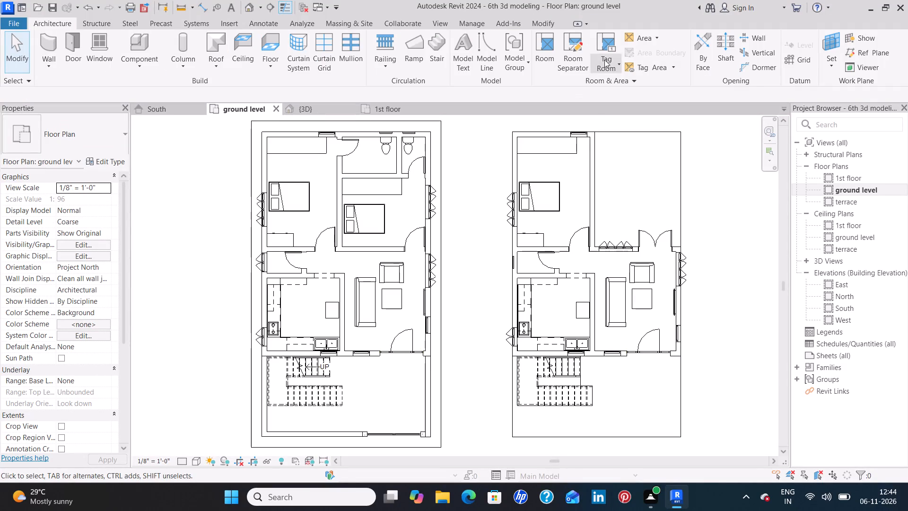
Start a sketched railing path on the ground level using the Glass Panel - Bottom Fill railing type.
click(384, 44)
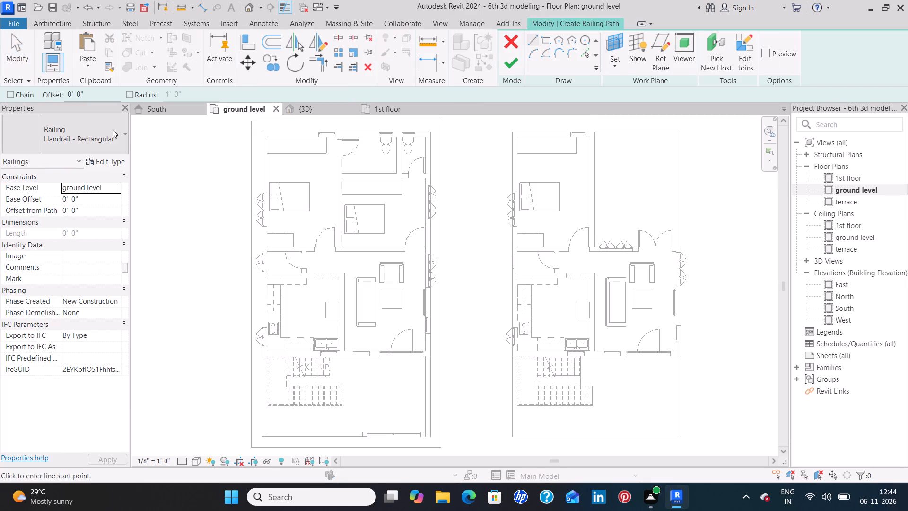
click(102, 139)
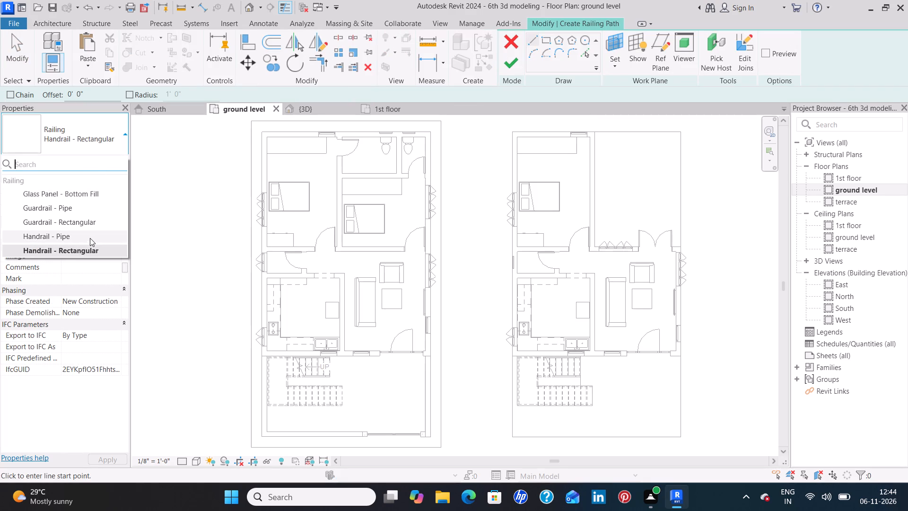
click(93, 194)
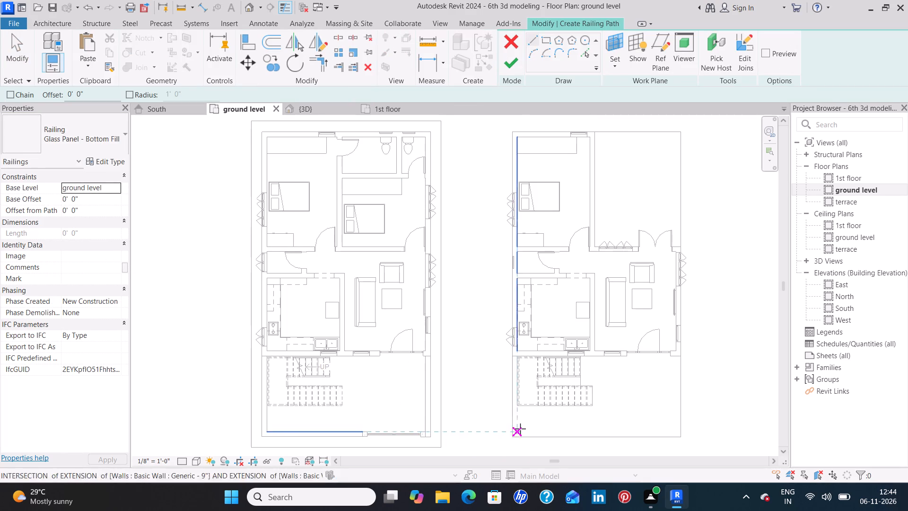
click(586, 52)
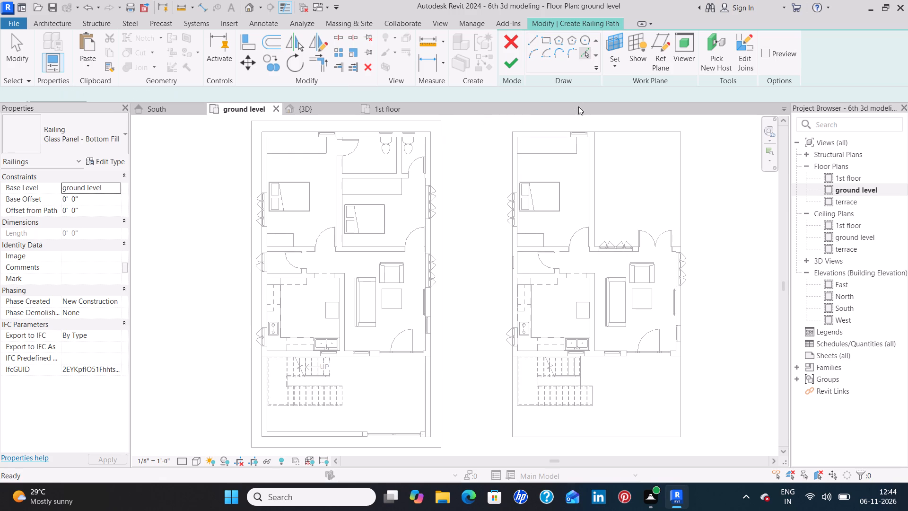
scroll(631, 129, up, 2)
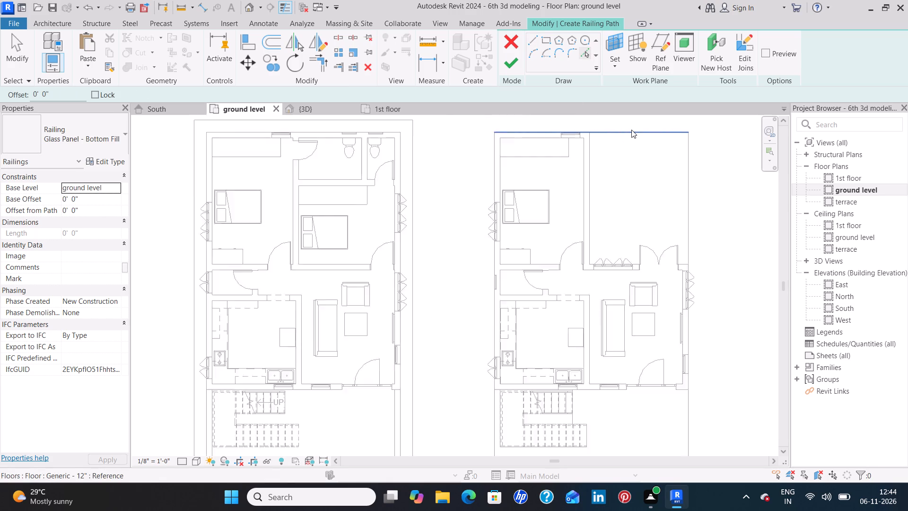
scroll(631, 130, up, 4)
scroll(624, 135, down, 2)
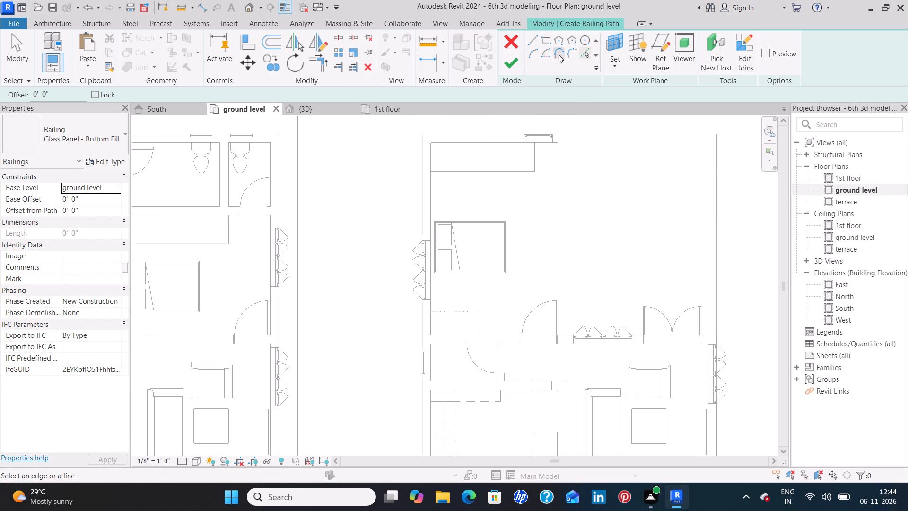
Draw a 13'-0" railing path line along the rear terrace's north edge, from the bedroom wall's corner to the slab's northeast corner.
click(530, 44)
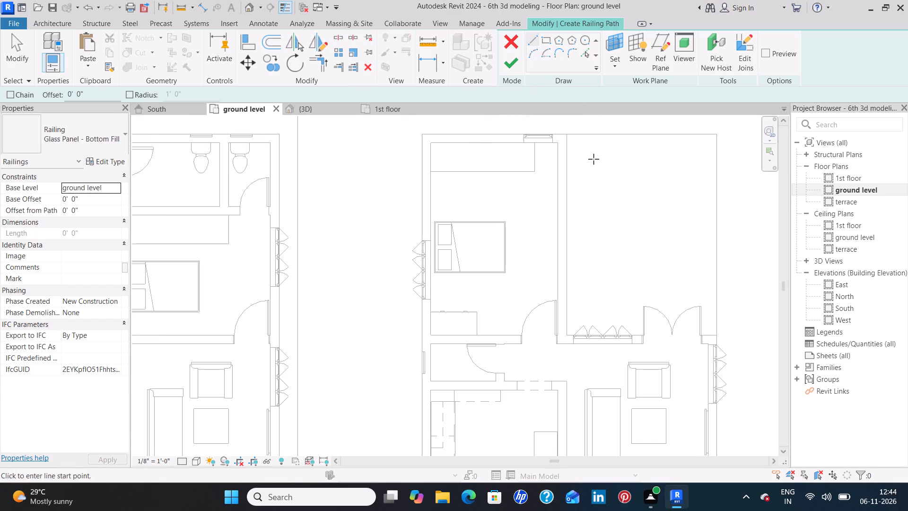
middle_drag(592, 164, 569, 241)
scroll(554, 220, up, 7)
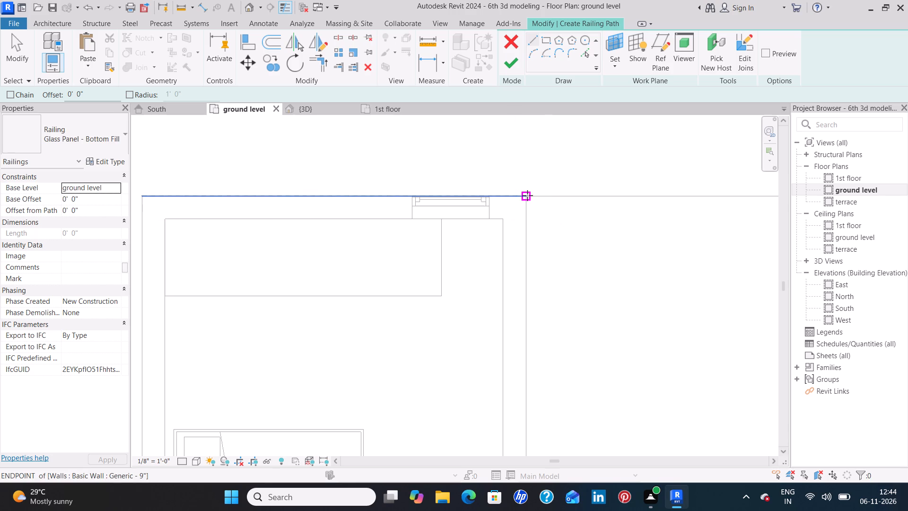
scroll(527, 195, up, 4)
middle_drag(528, 192, 454, 255)
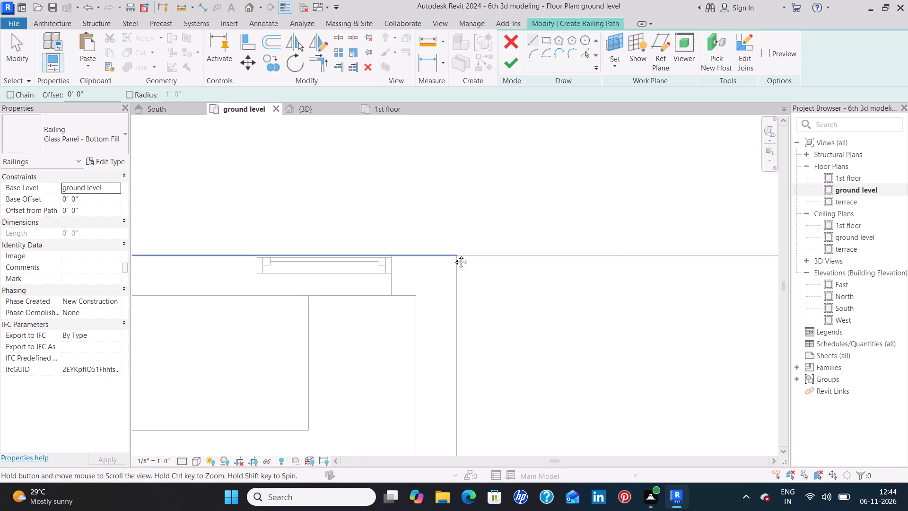
middle_drag(454, 255, 452, 257)
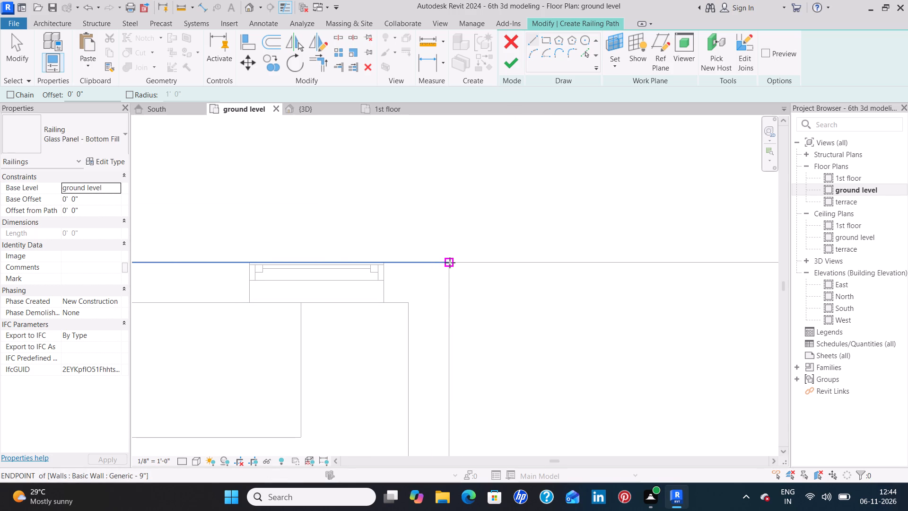
click(448, 263)
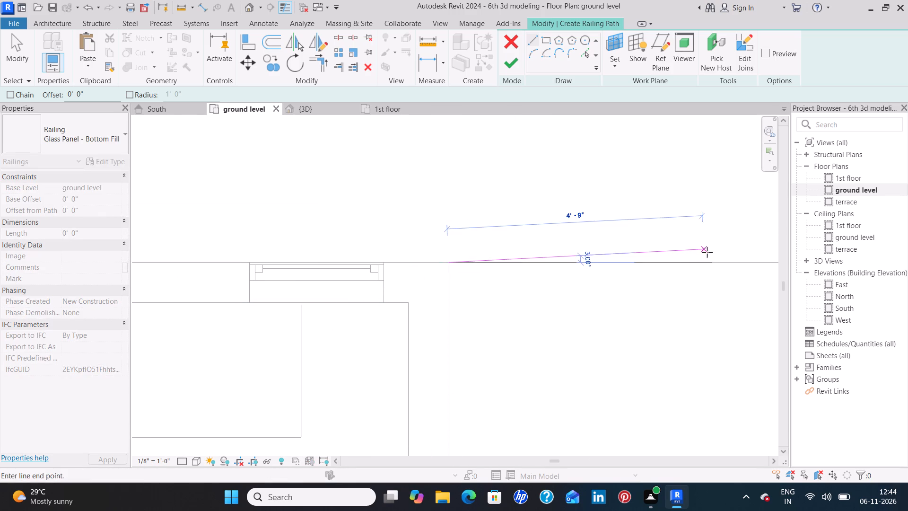
middle_drag(725, 259, 517, 273)
middle_drag(504, 274, 480, 274)
scroll(575, 283, down, 2)
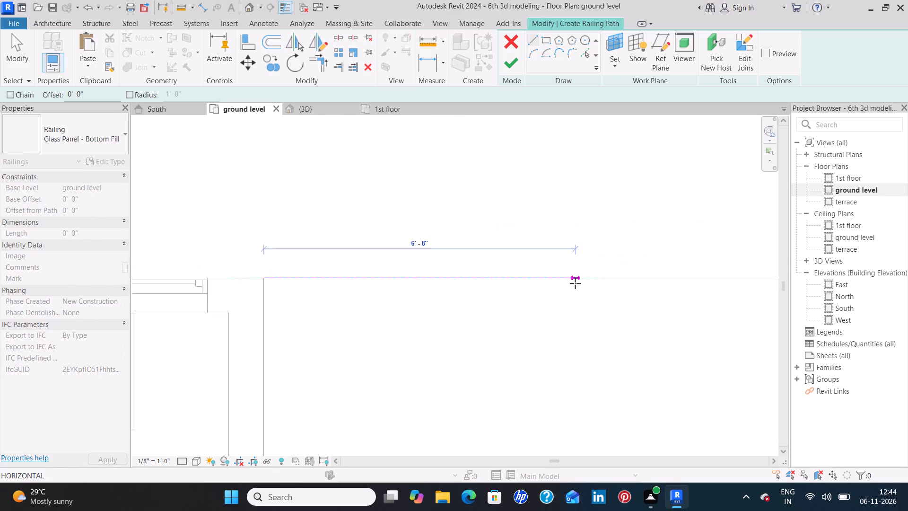
scroll(575, 283, down, 2)
middle_drag(557, 285, 402, 294)
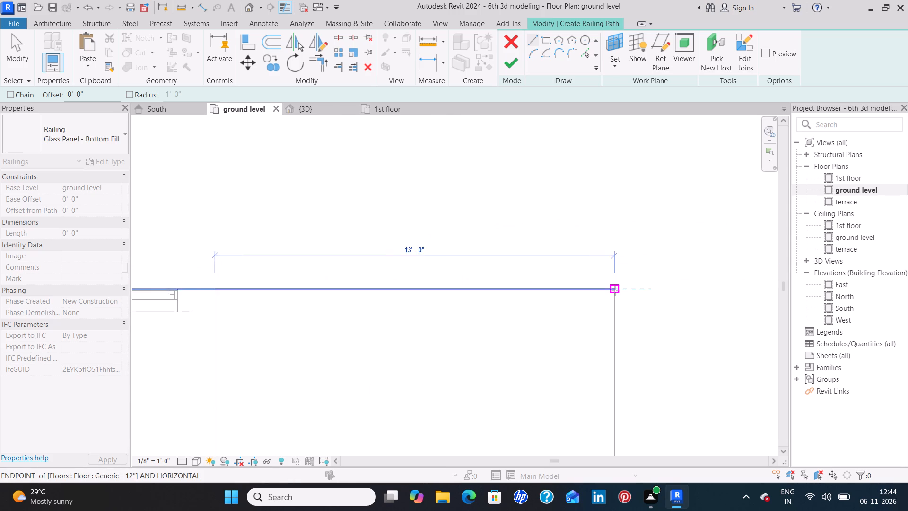
scroll(615, 291, up, 8)
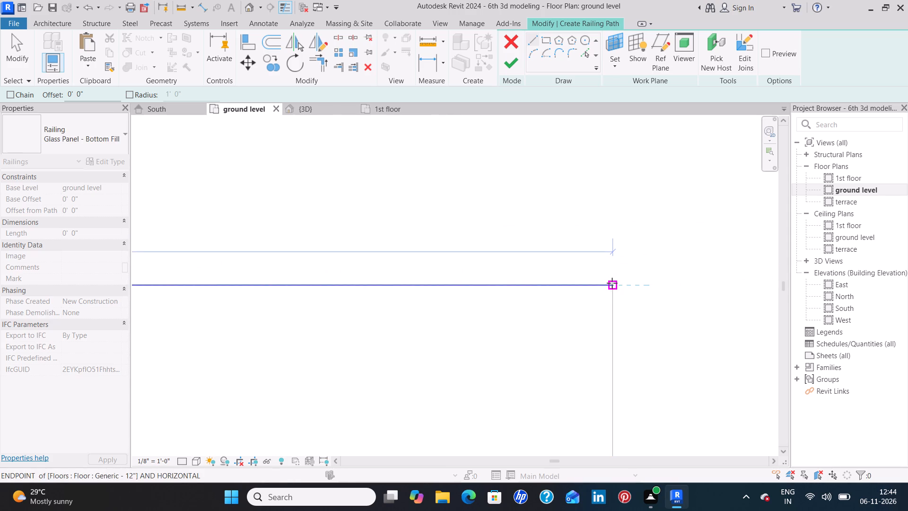
click(612, 285)
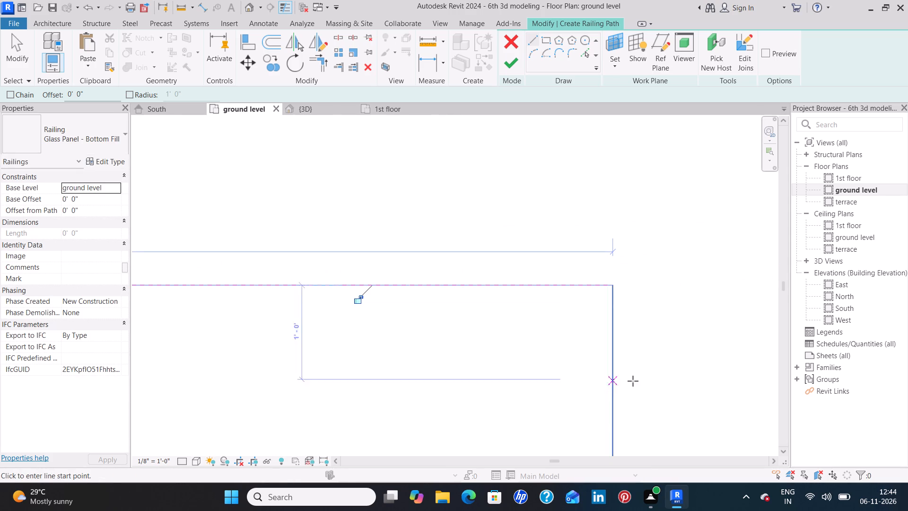
Draw a 17'-4 1/2" railing path line along the rear terrace's east edge, from the living room's outer wall corner to the northeast corner.
scroll(603, 394, down, 4)
middle_drag(613, 363, 613, 175)
middle_drag(604, 416, 629, 250)
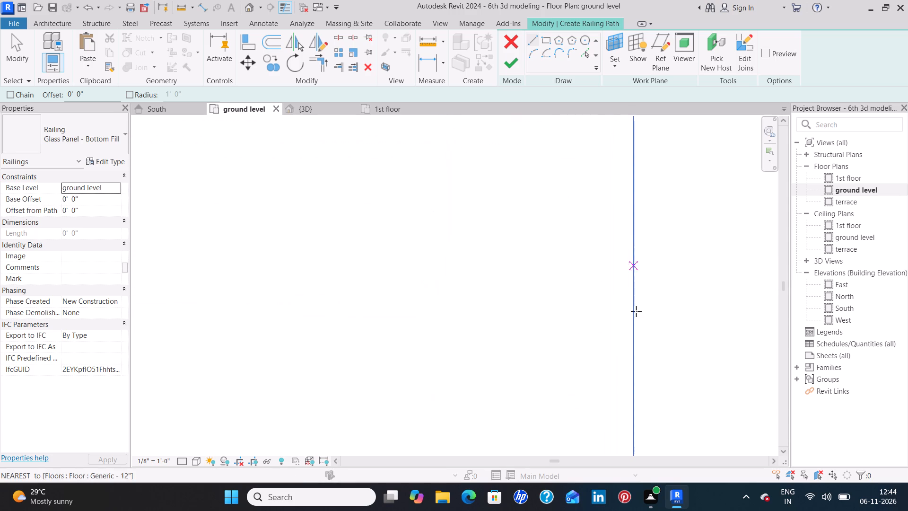
scroll(620, 400, down, 5)
middle_drag(628, 388, 640, 190)
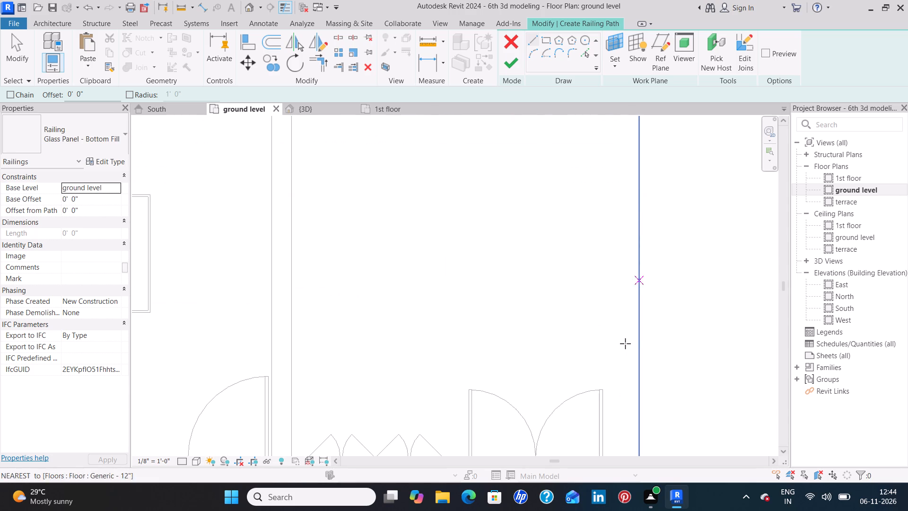
middle_drag(631, 367, 645, 155)
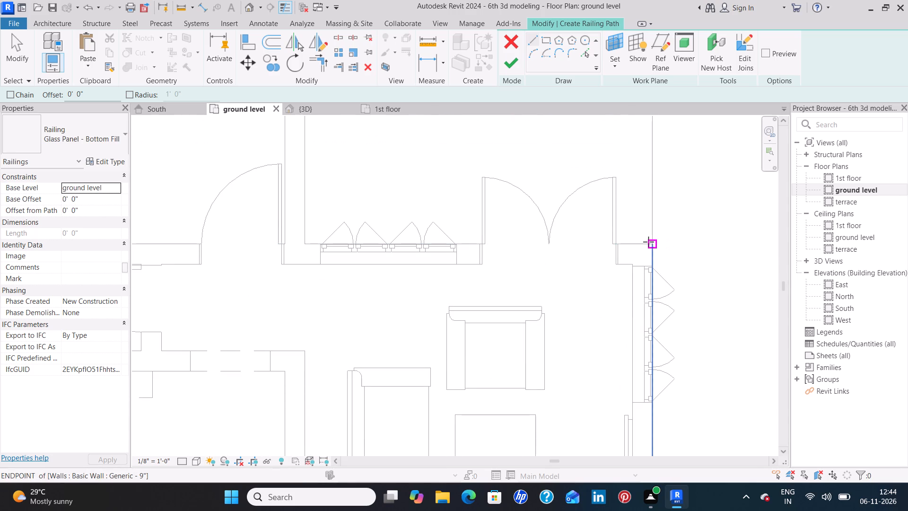
click(652, 243)
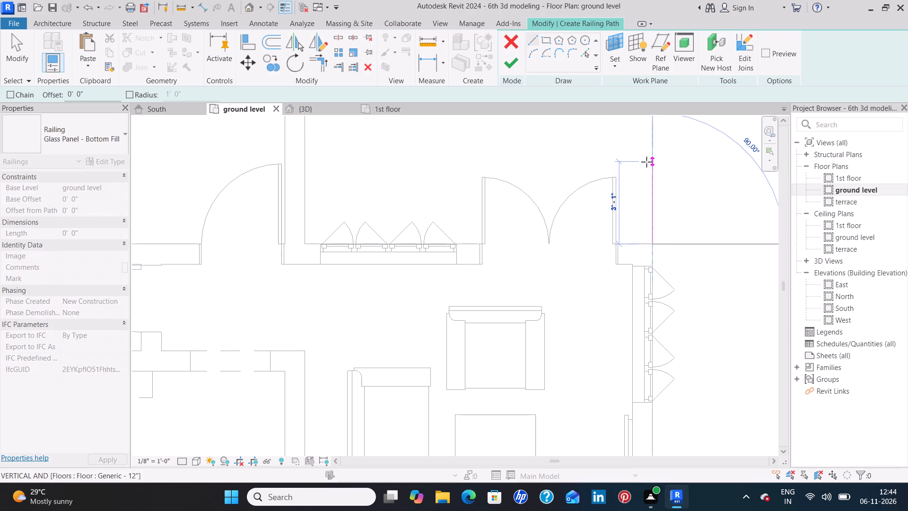
middle_drag(646, 161, 633, 275)
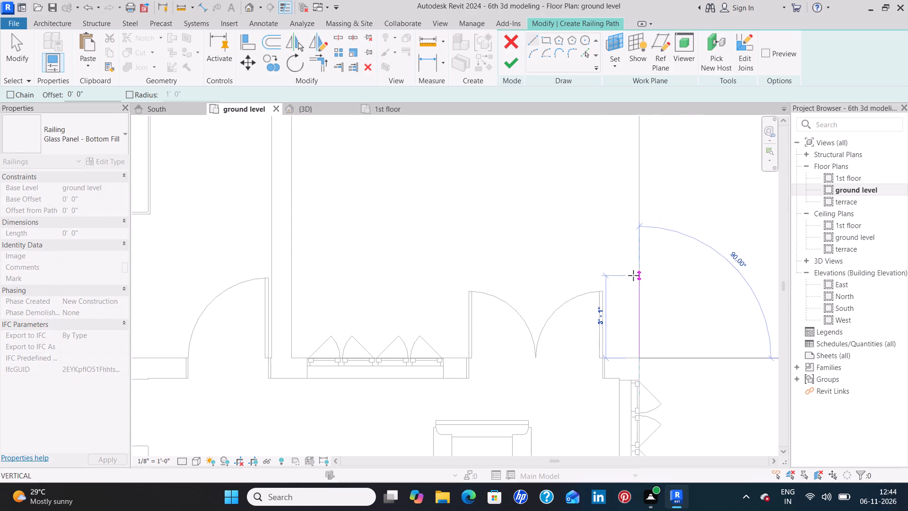
scroll(633, 271, down, 3)
middle_drag(633, 179, 633, 335)
scroll(633, 335, down, 1)
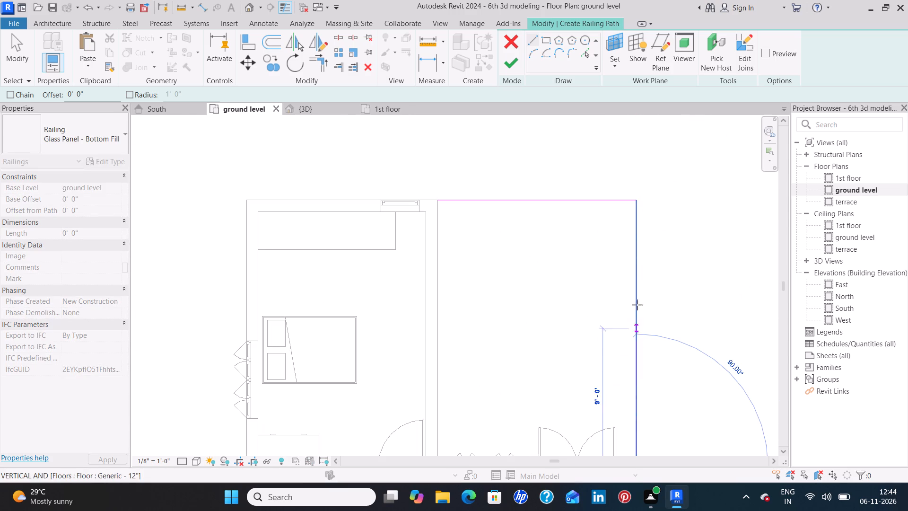
click(636, 201)
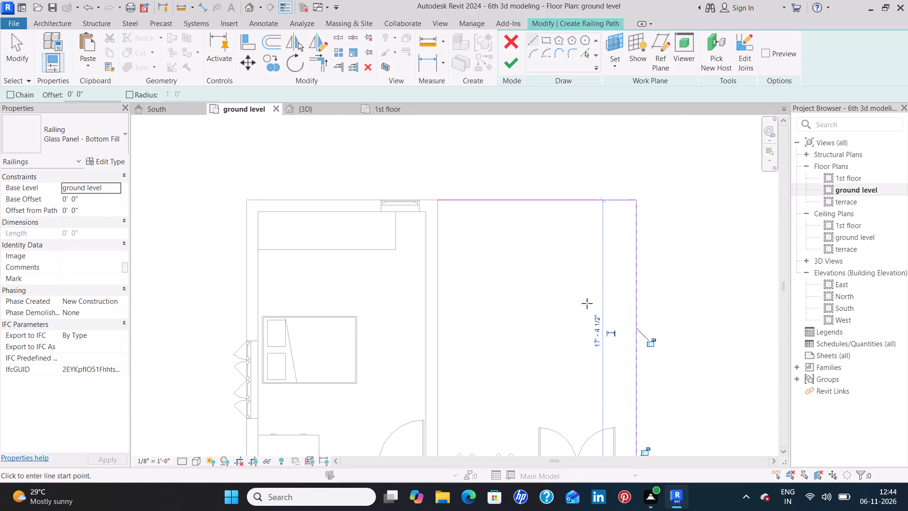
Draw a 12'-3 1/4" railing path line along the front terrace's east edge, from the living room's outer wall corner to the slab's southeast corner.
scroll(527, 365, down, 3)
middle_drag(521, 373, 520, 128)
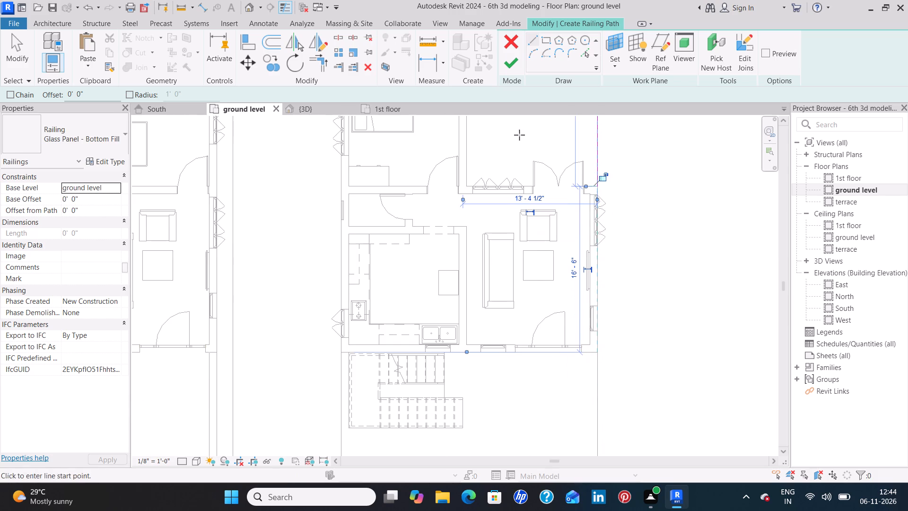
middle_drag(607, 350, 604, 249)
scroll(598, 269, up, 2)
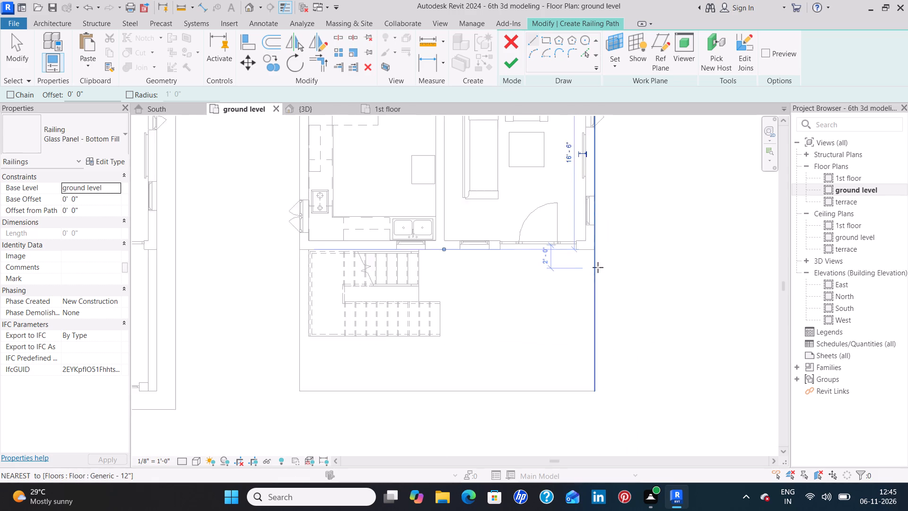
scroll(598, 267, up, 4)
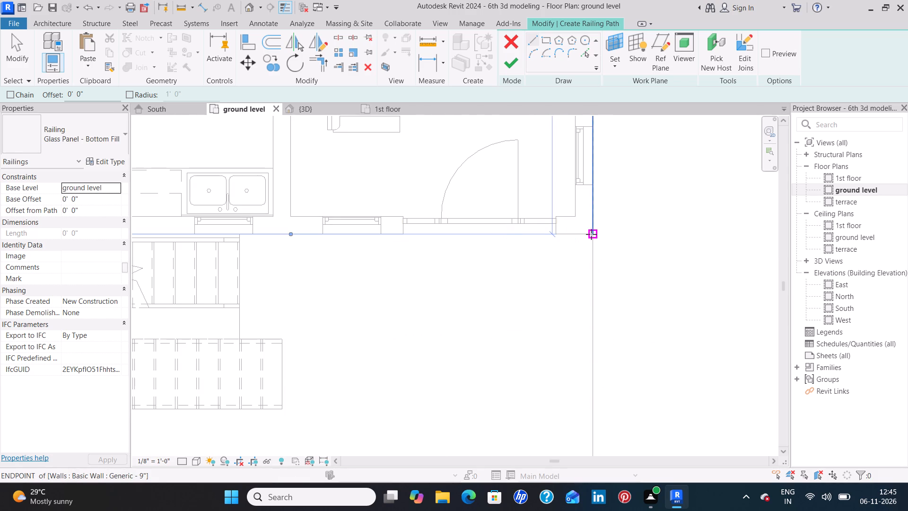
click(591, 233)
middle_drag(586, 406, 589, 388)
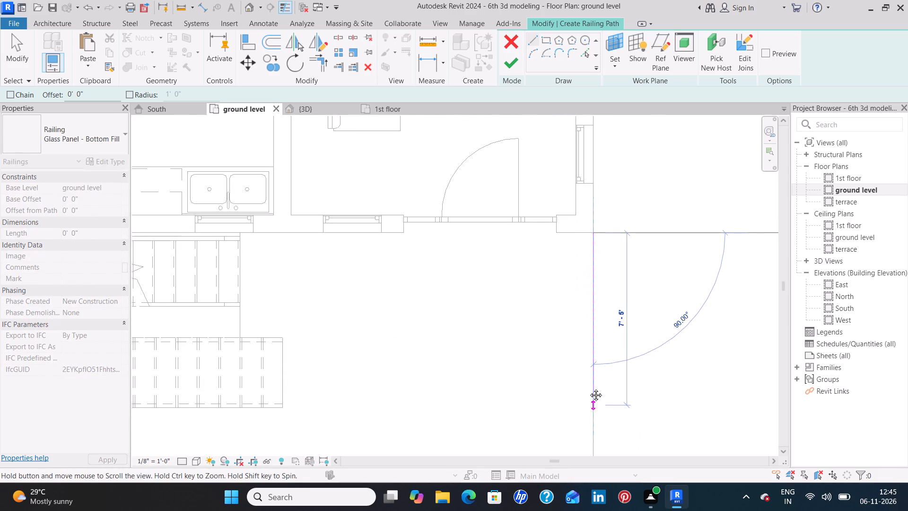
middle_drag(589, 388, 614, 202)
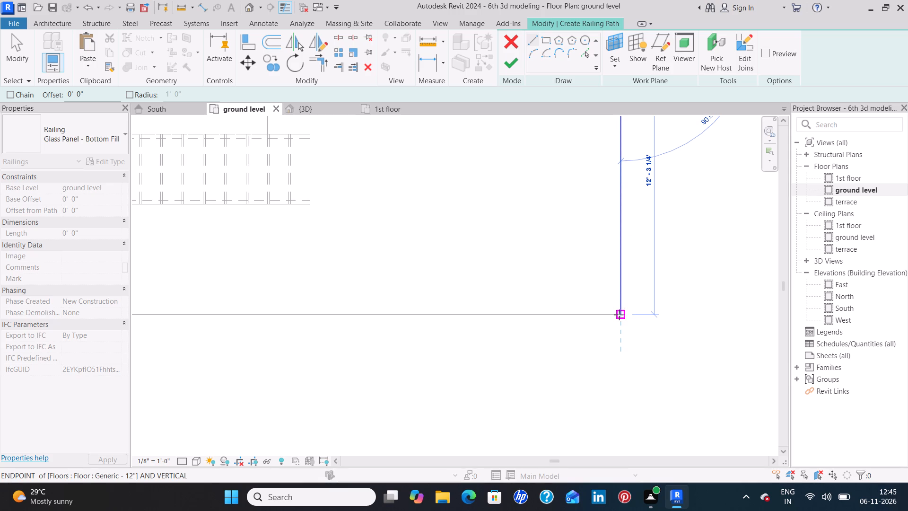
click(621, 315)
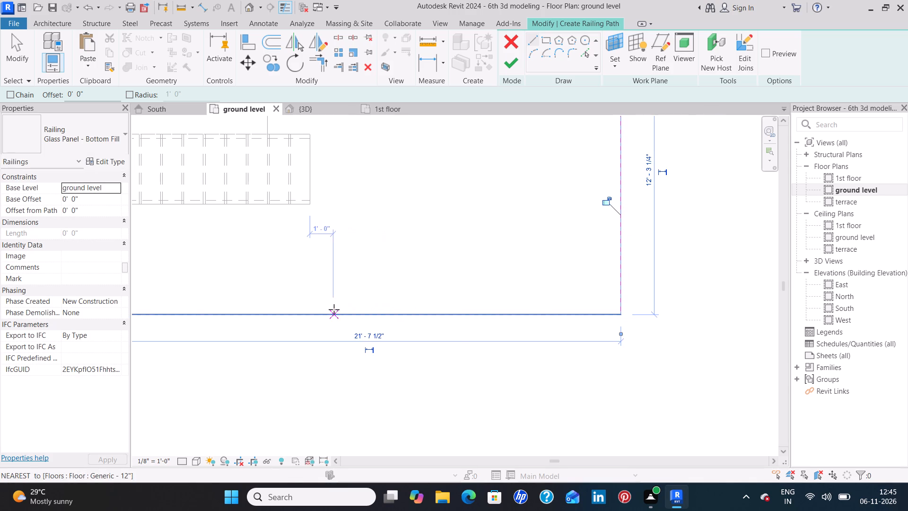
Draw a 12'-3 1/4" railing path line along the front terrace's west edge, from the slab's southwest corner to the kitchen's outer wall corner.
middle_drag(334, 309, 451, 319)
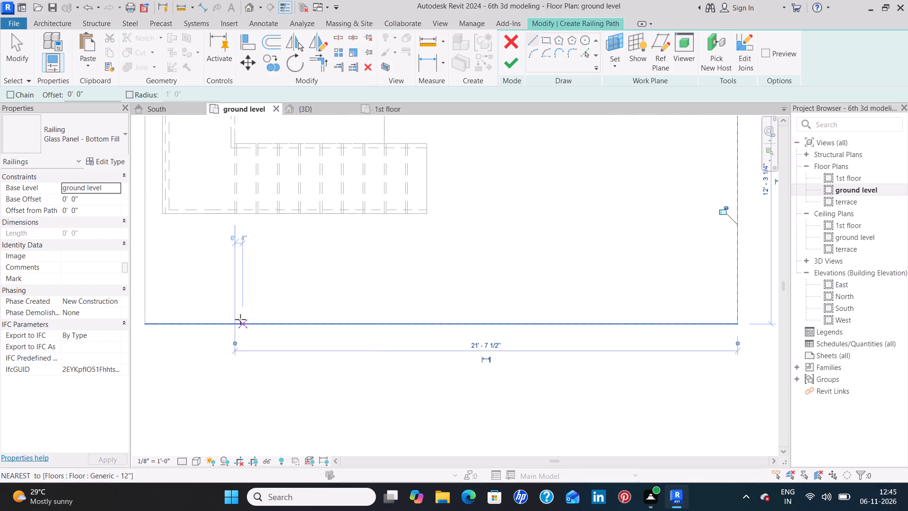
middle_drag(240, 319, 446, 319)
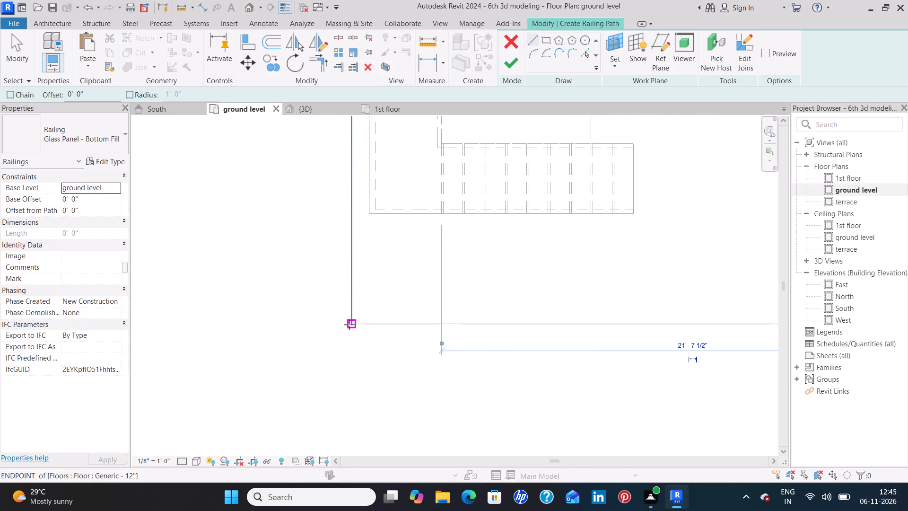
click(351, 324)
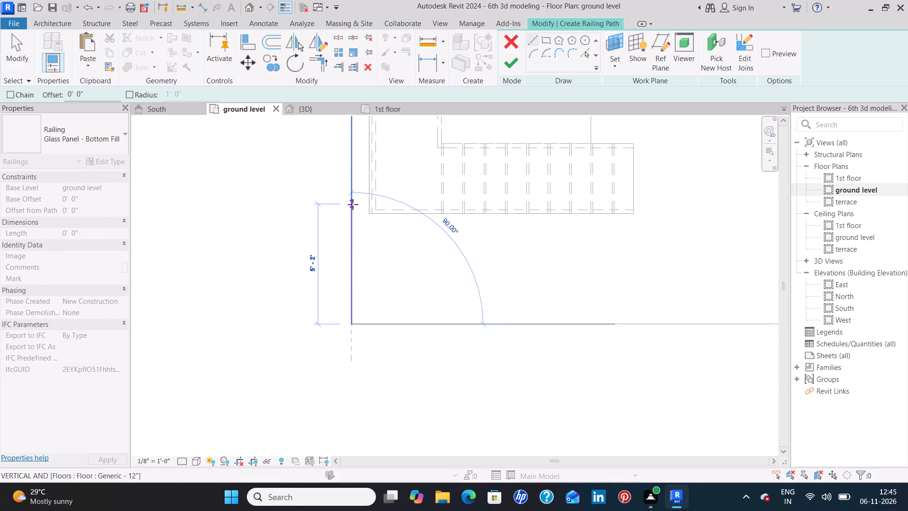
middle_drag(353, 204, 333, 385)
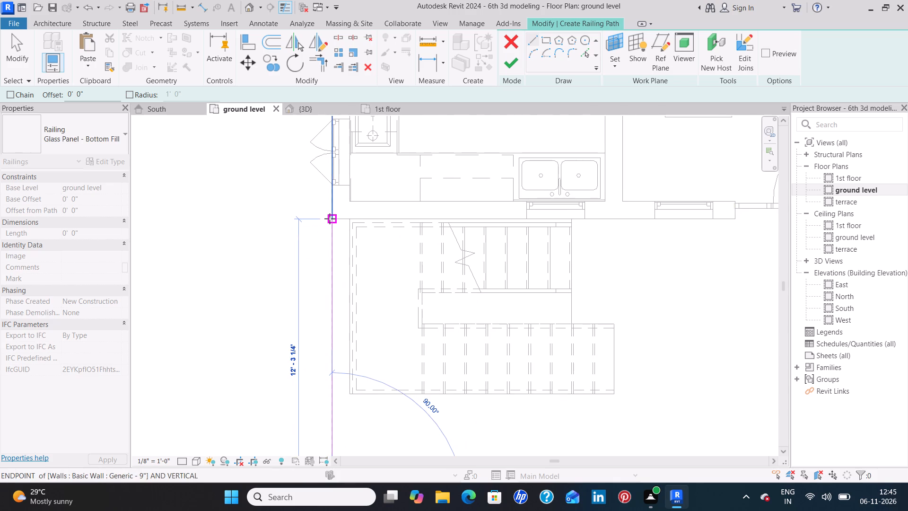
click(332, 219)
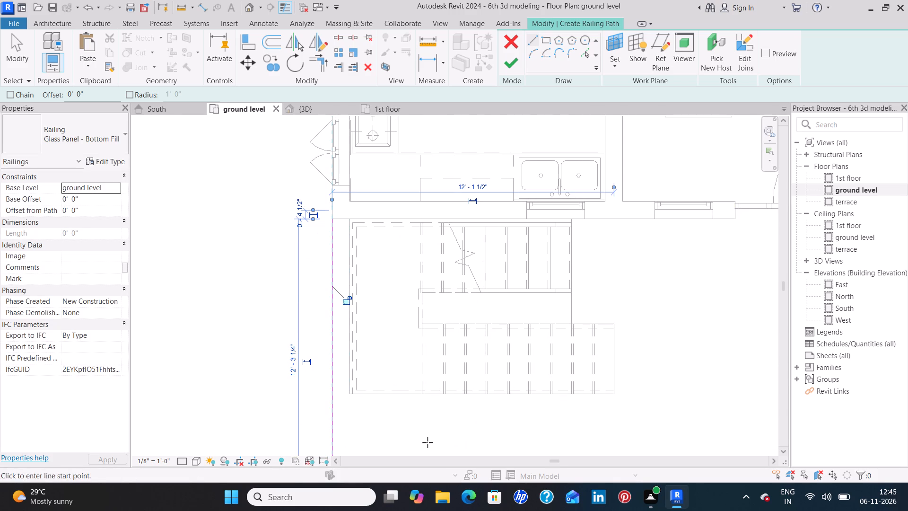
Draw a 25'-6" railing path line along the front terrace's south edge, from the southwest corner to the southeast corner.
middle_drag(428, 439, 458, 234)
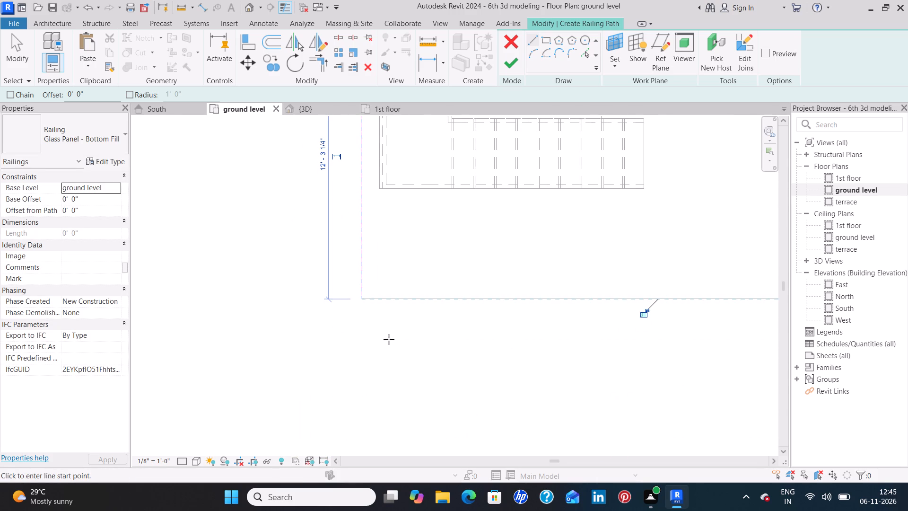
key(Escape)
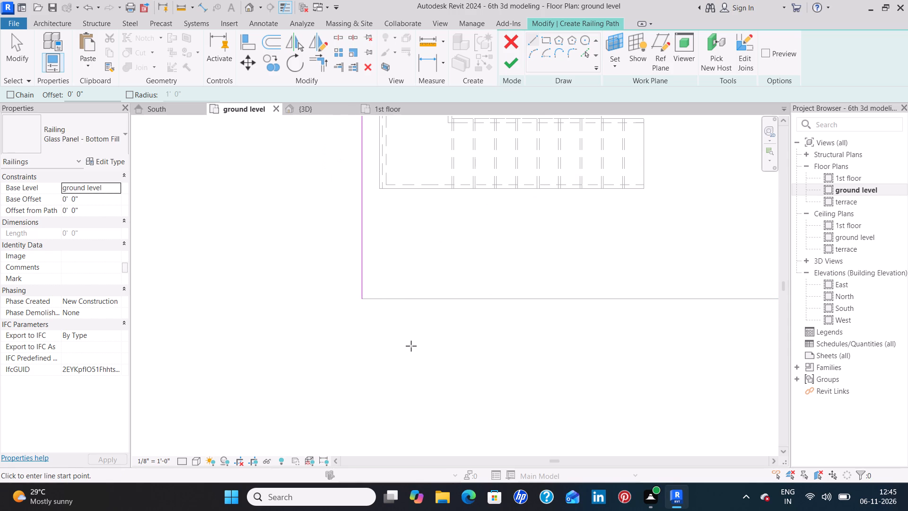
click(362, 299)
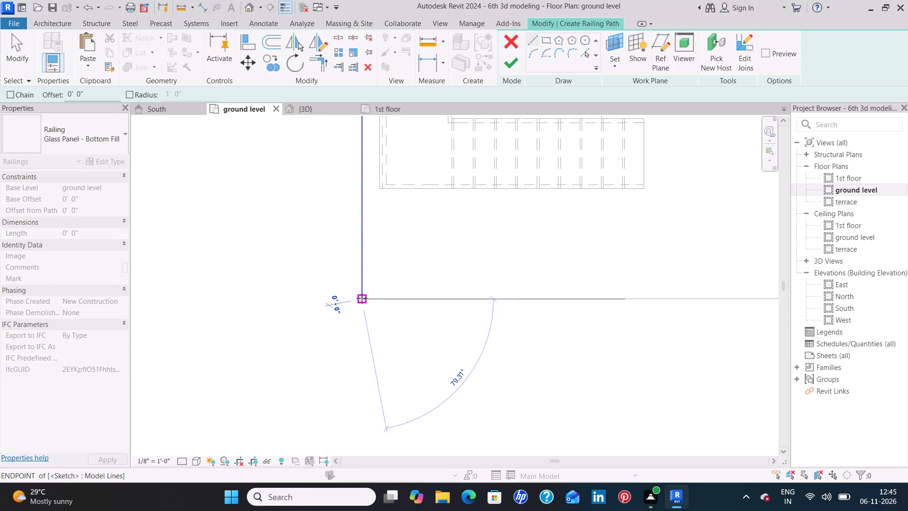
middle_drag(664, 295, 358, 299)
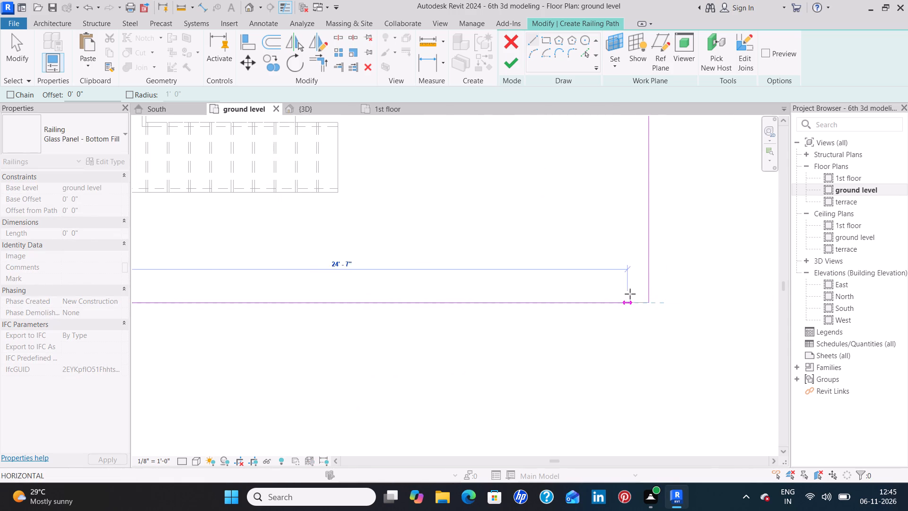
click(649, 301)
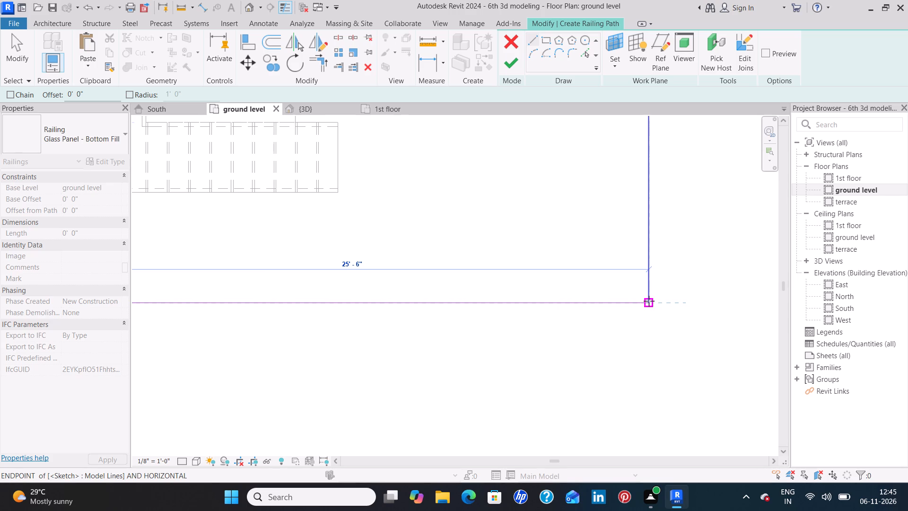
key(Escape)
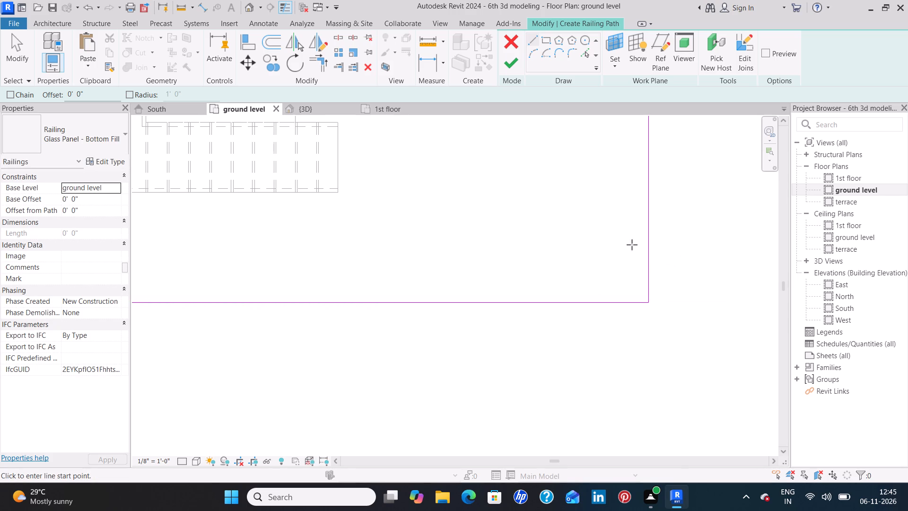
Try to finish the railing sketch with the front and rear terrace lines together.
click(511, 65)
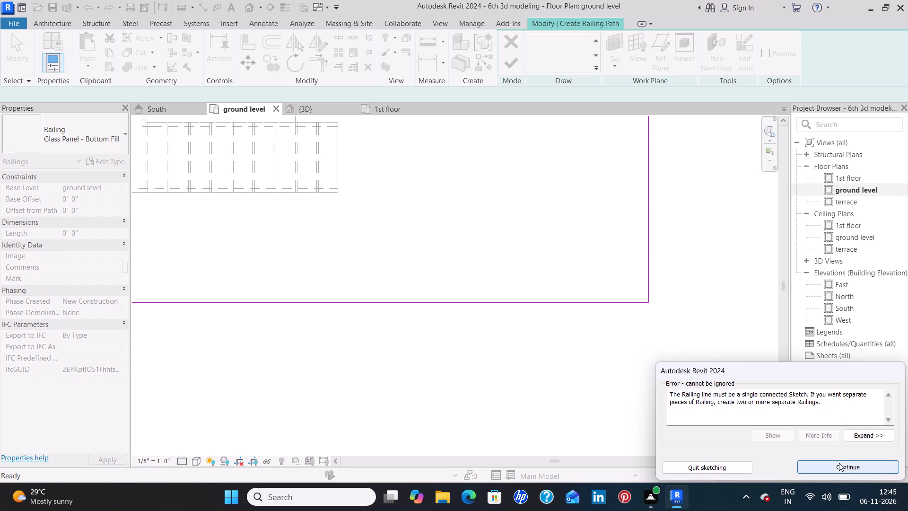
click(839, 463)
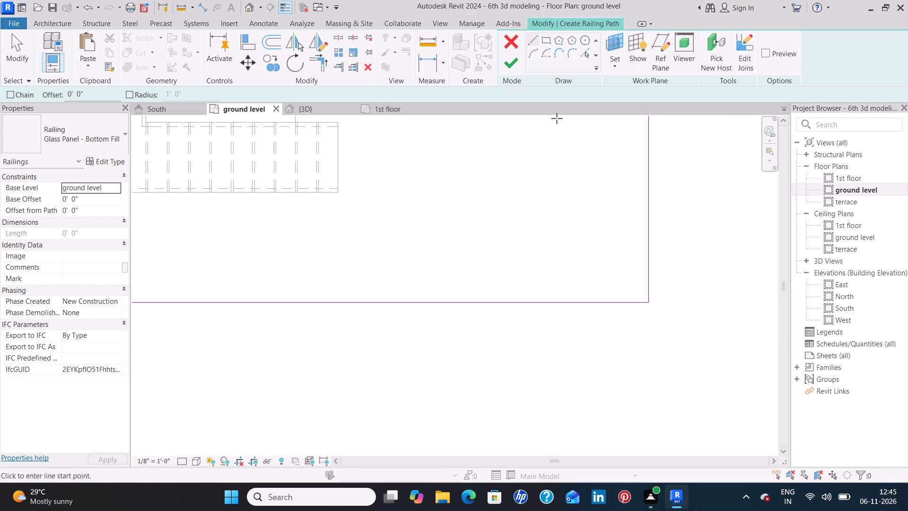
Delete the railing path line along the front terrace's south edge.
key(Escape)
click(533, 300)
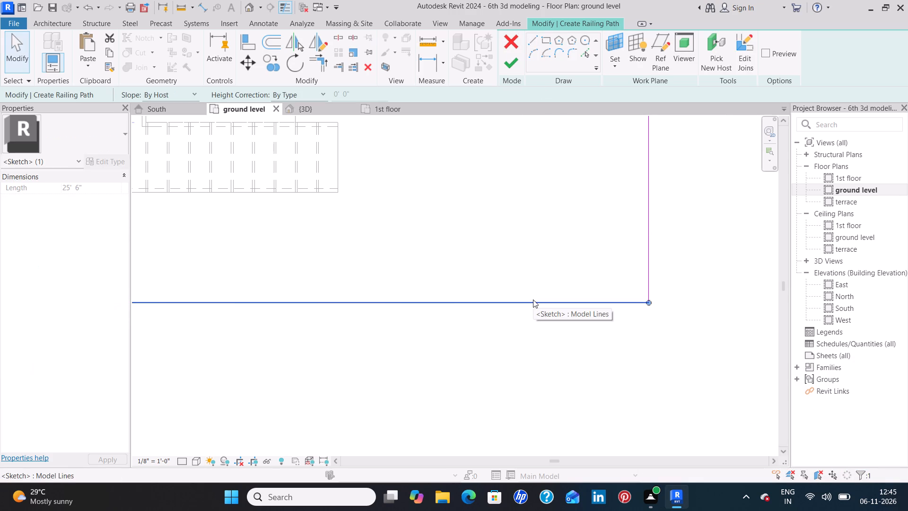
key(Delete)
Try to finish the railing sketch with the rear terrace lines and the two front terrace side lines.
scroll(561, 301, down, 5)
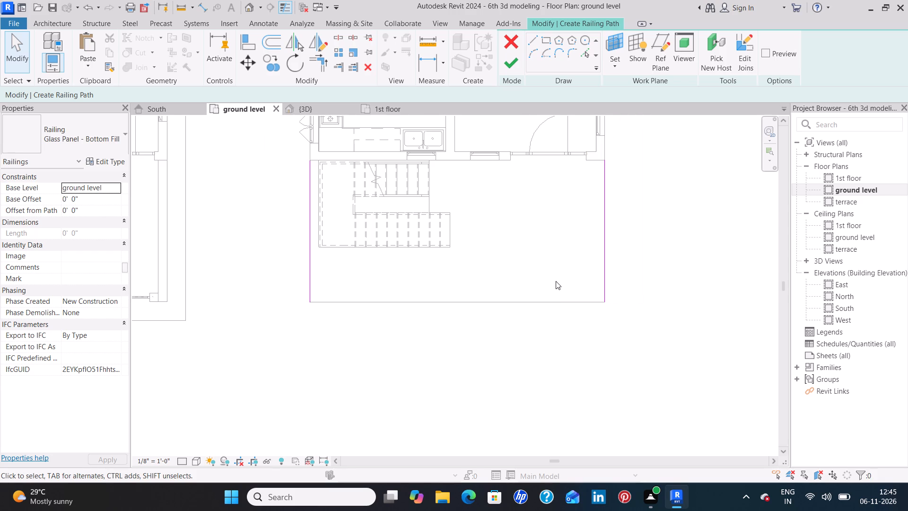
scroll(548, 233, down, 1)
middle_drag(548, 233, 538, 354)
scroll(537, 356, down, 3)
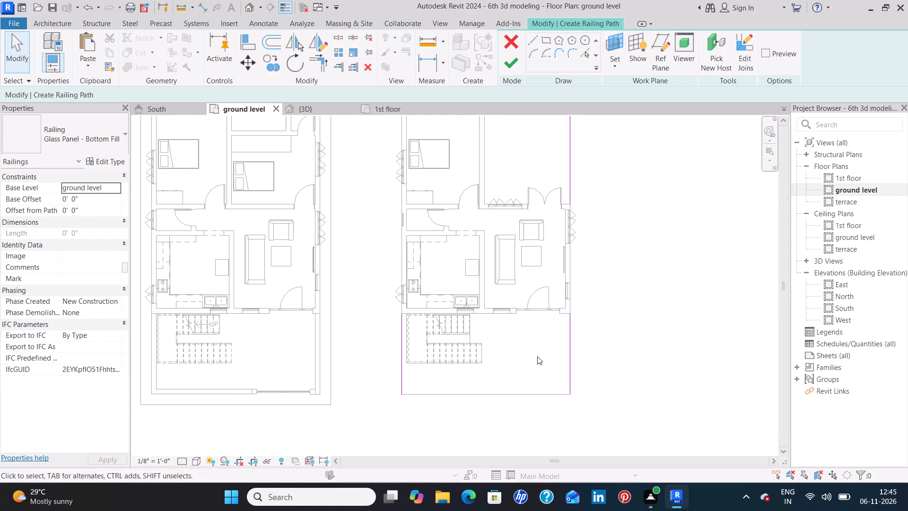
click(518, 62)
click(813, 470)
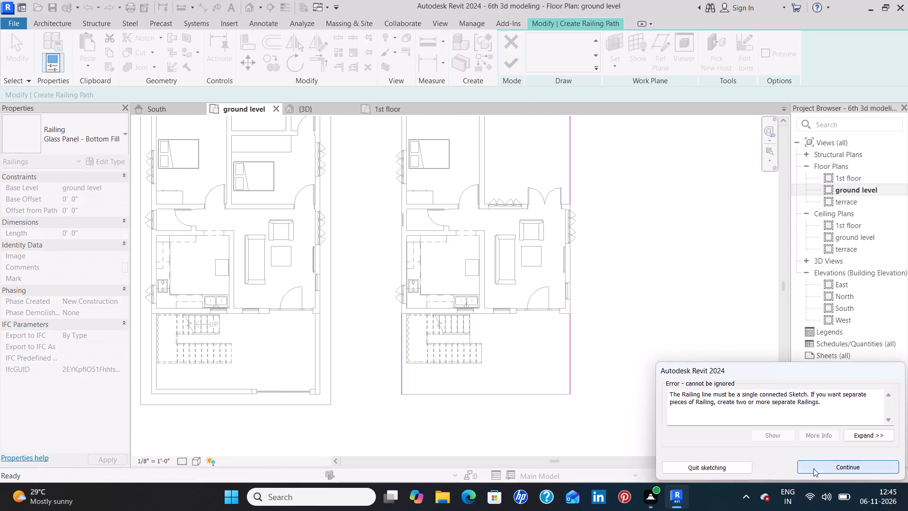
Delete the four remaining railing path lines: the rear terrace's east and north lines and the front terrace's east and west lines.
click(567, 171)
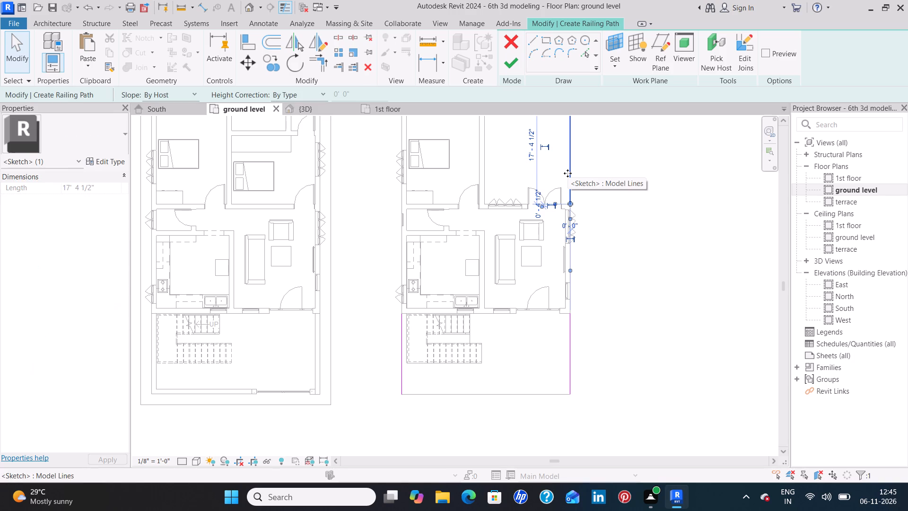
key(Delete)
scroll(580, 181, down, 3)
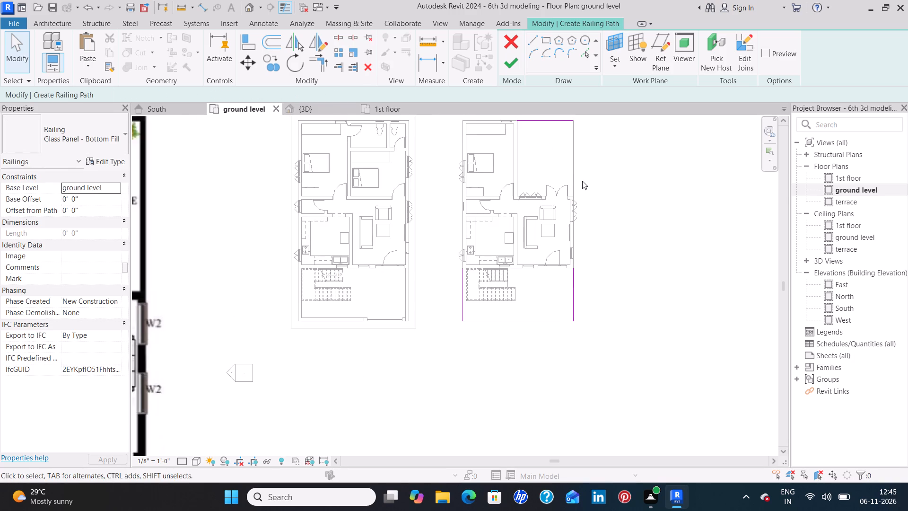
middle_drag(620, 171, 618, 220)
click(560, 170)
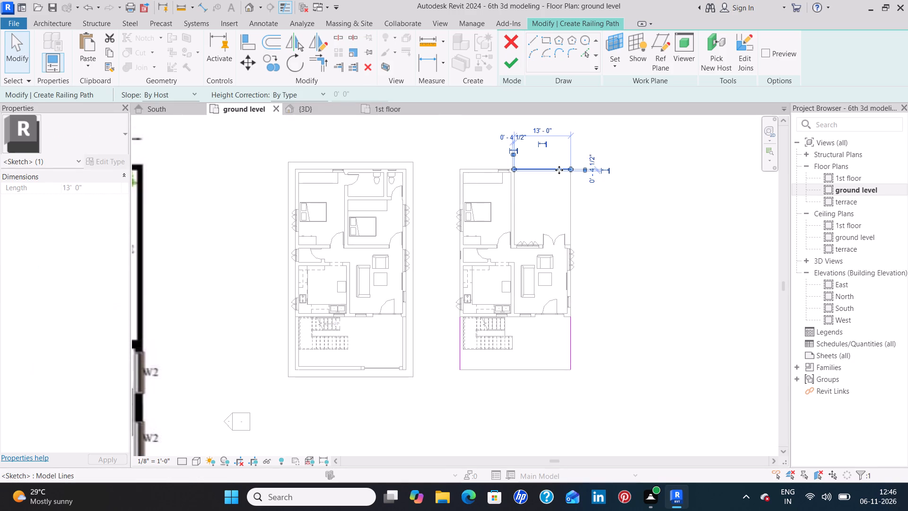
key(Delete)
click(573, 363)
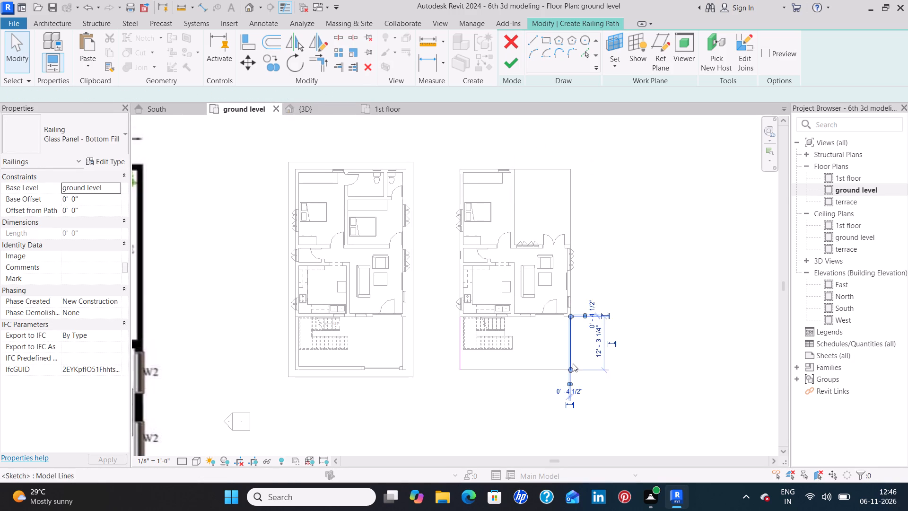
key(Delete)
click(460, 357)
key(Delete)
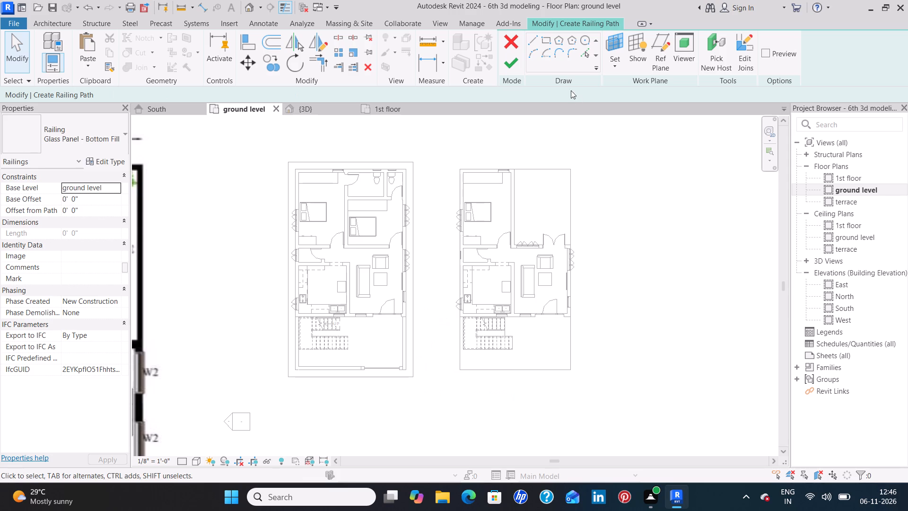
Draw a 13'-0" railing path line along the rear terrace's north edge, from the bedroom wall's corner to the slab's northeast corner.
click(533, 38)
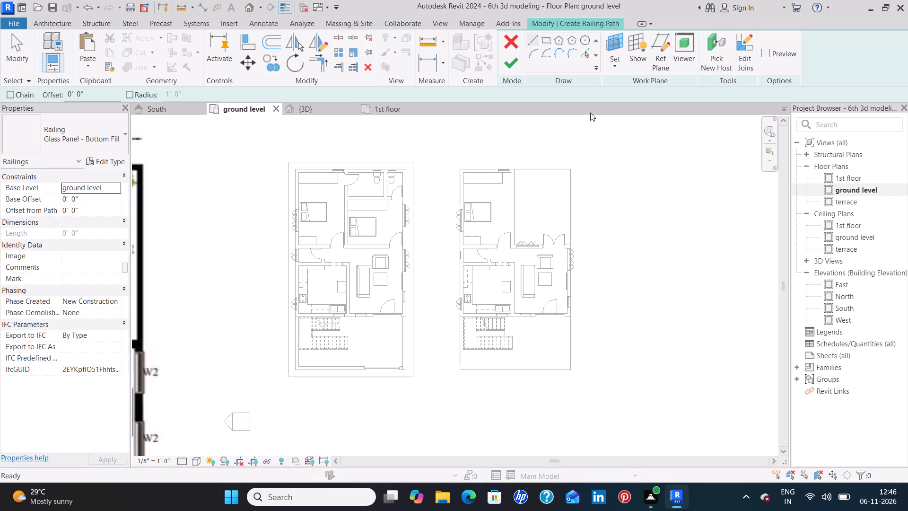
middle_drag(591, 112, 573, 199)
scroll(533, 169, up, 4)
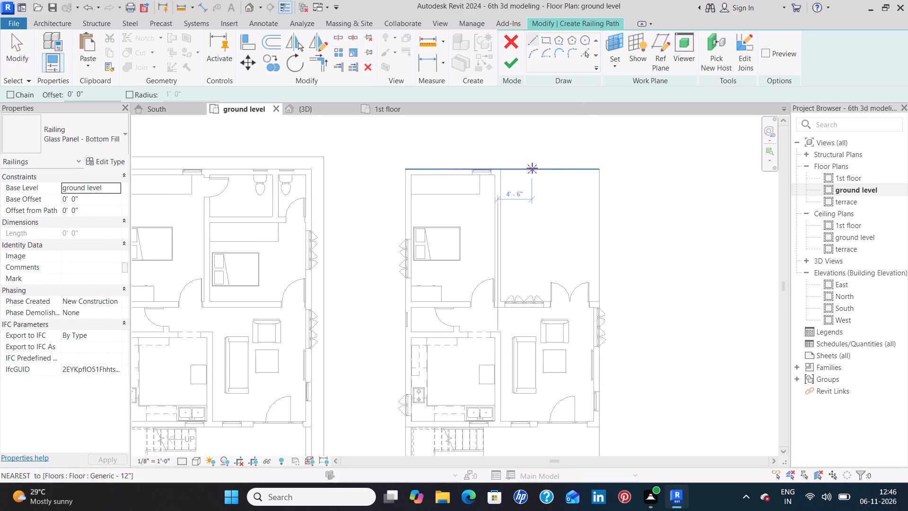
scroll(532, 167, up, 7)
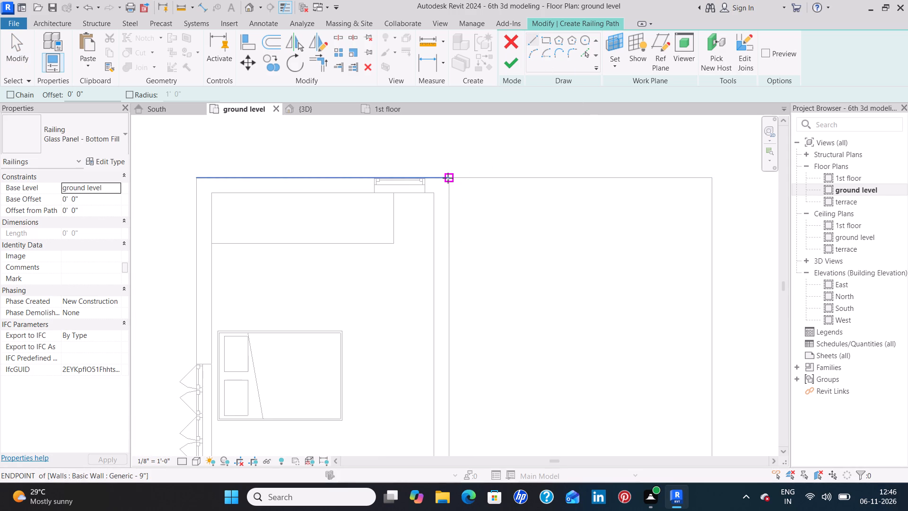
click(450, 177)
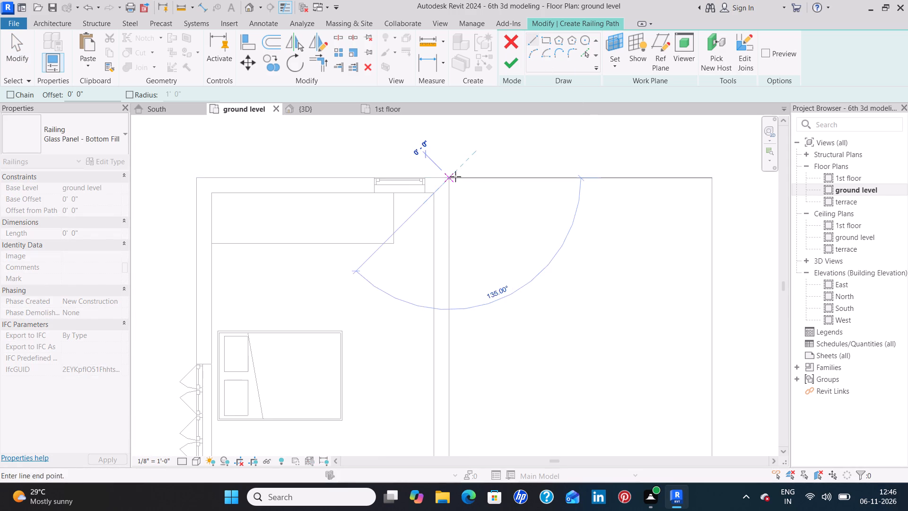
click(712, 178)
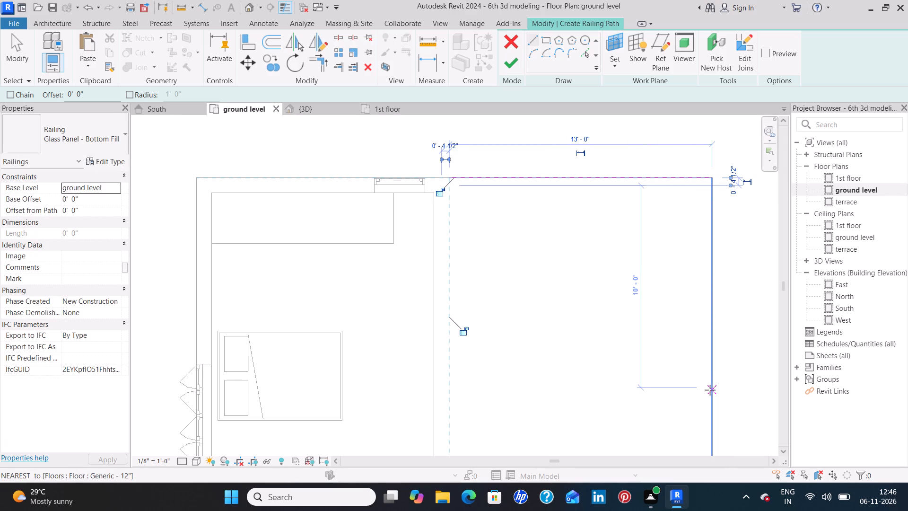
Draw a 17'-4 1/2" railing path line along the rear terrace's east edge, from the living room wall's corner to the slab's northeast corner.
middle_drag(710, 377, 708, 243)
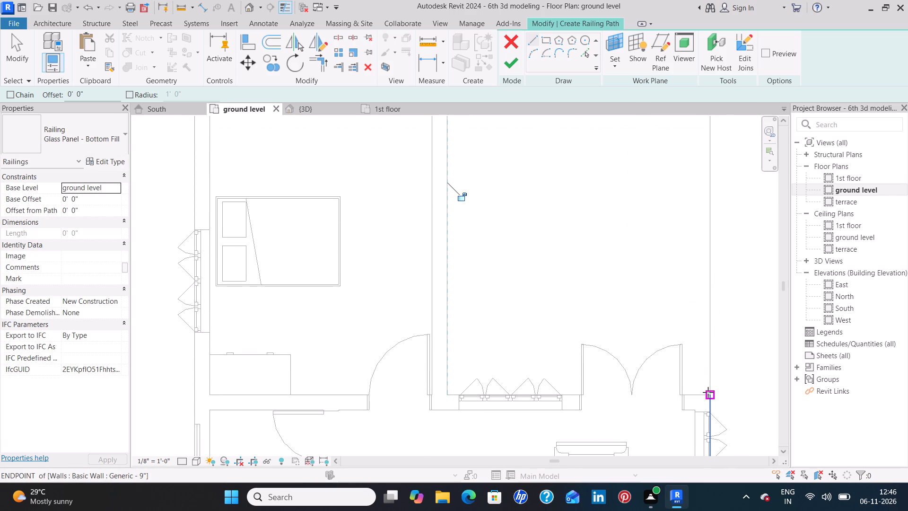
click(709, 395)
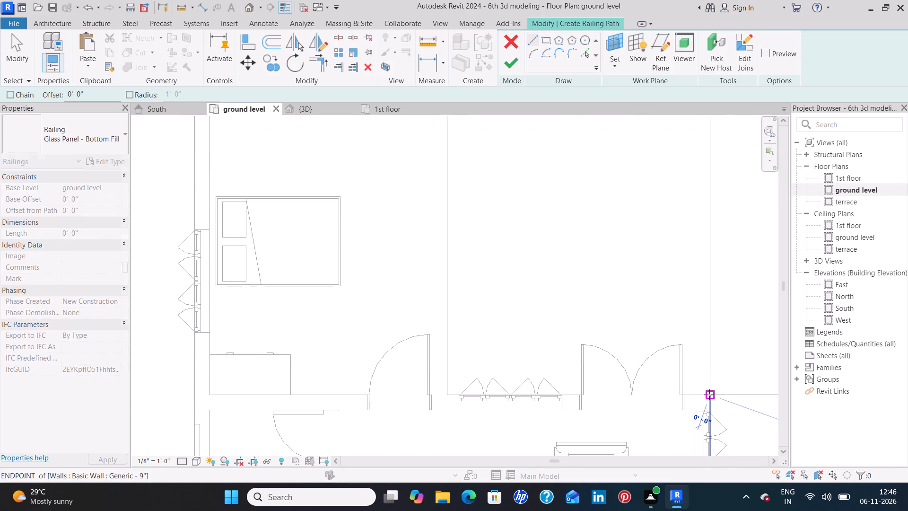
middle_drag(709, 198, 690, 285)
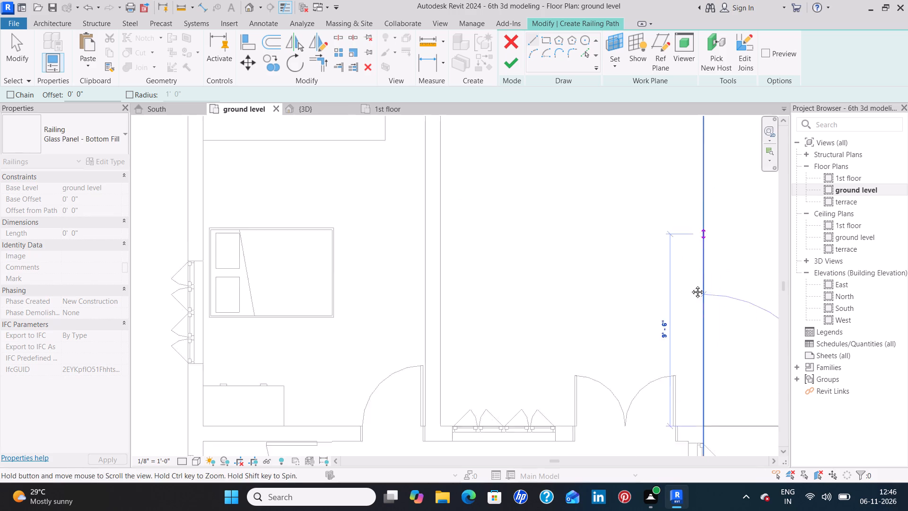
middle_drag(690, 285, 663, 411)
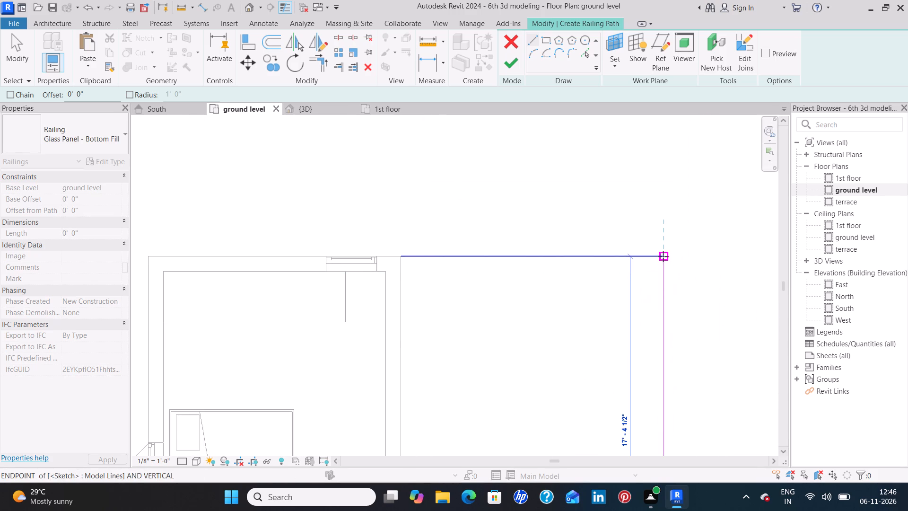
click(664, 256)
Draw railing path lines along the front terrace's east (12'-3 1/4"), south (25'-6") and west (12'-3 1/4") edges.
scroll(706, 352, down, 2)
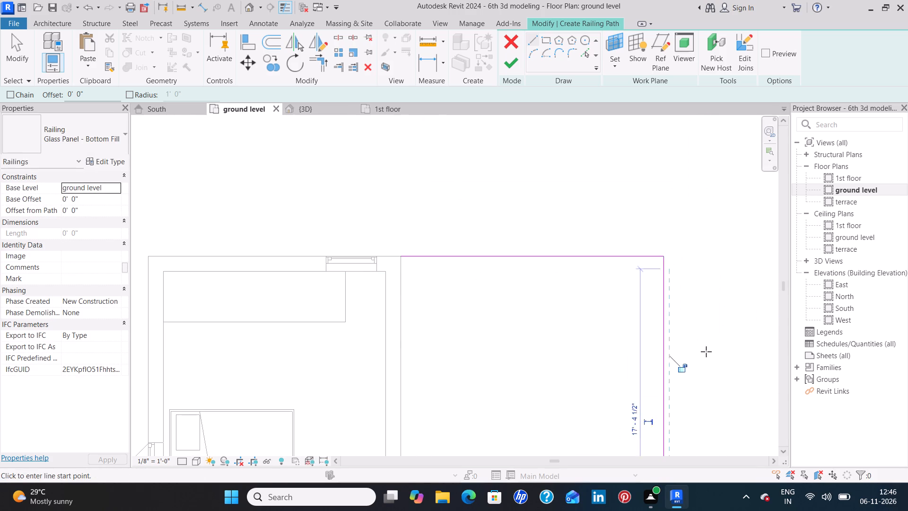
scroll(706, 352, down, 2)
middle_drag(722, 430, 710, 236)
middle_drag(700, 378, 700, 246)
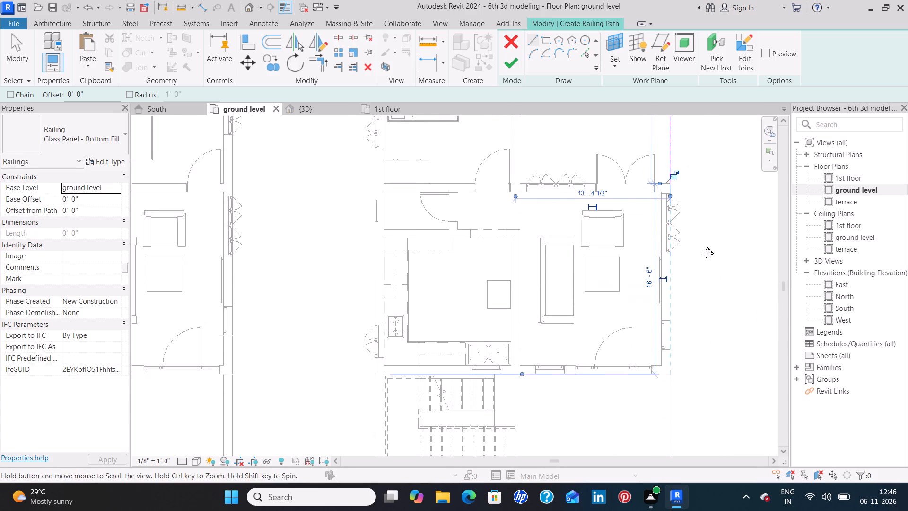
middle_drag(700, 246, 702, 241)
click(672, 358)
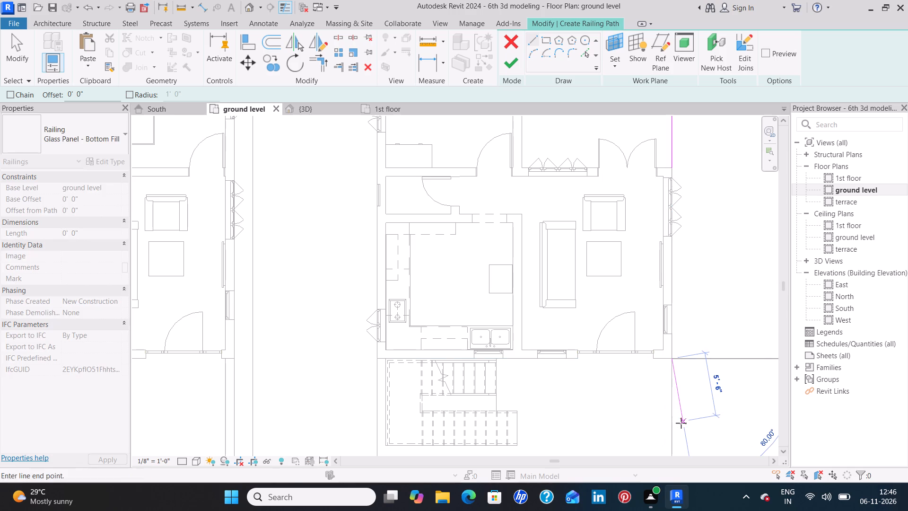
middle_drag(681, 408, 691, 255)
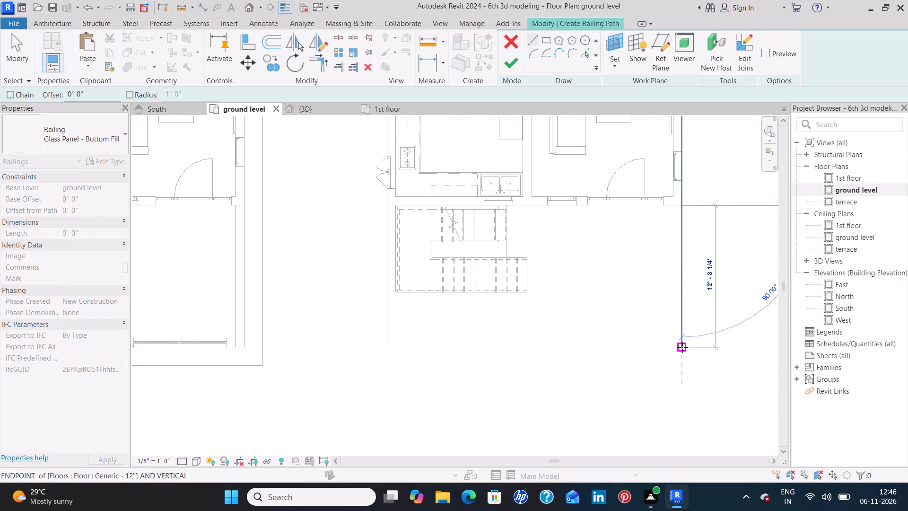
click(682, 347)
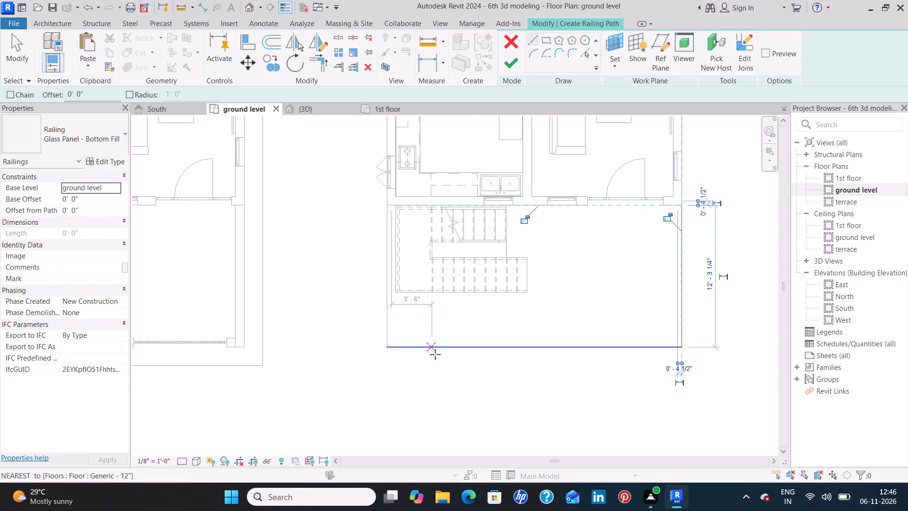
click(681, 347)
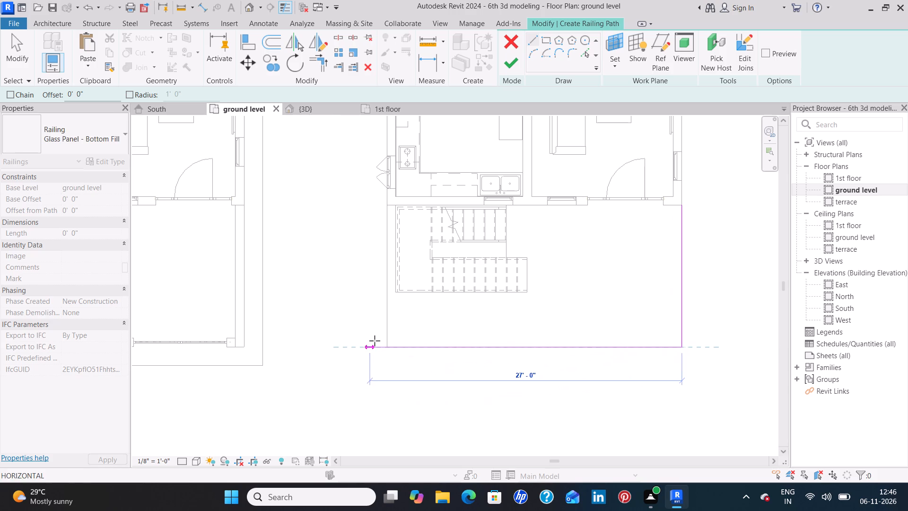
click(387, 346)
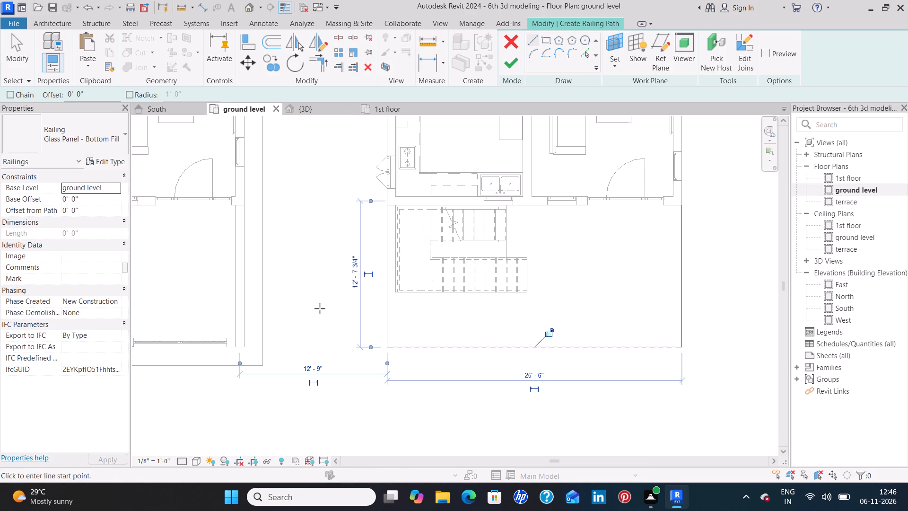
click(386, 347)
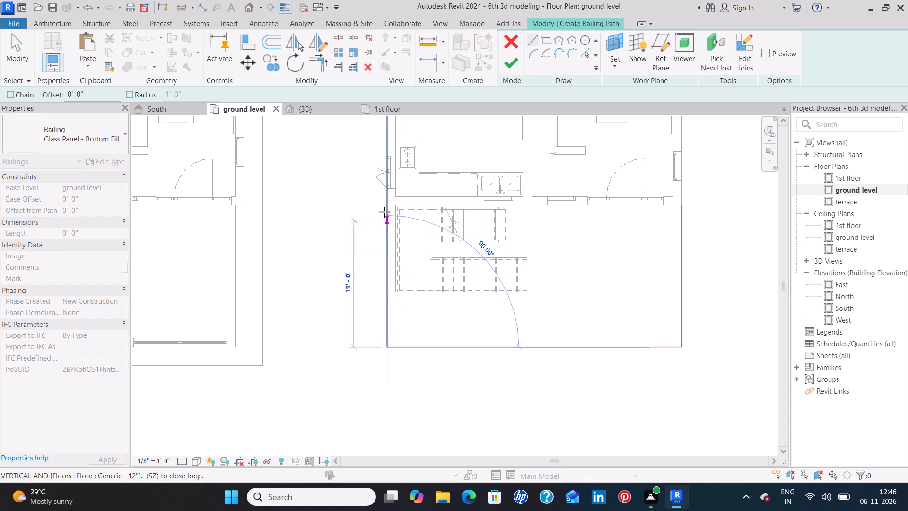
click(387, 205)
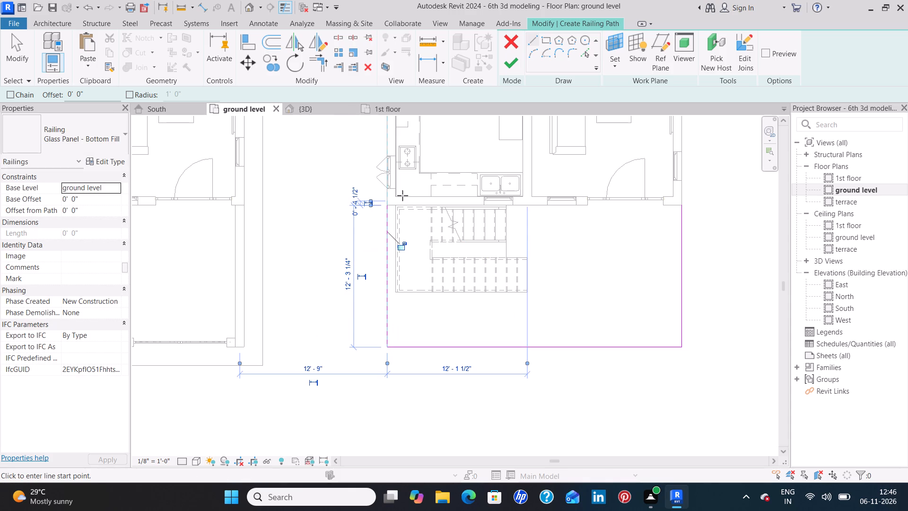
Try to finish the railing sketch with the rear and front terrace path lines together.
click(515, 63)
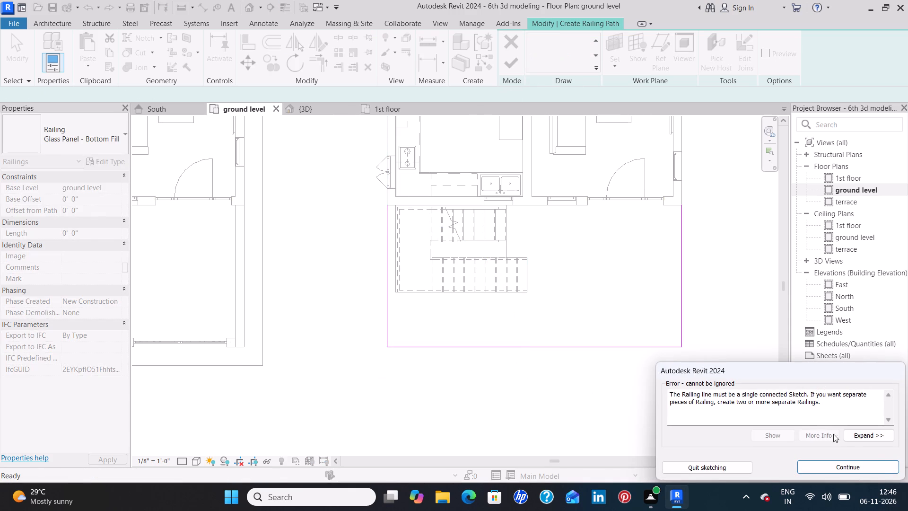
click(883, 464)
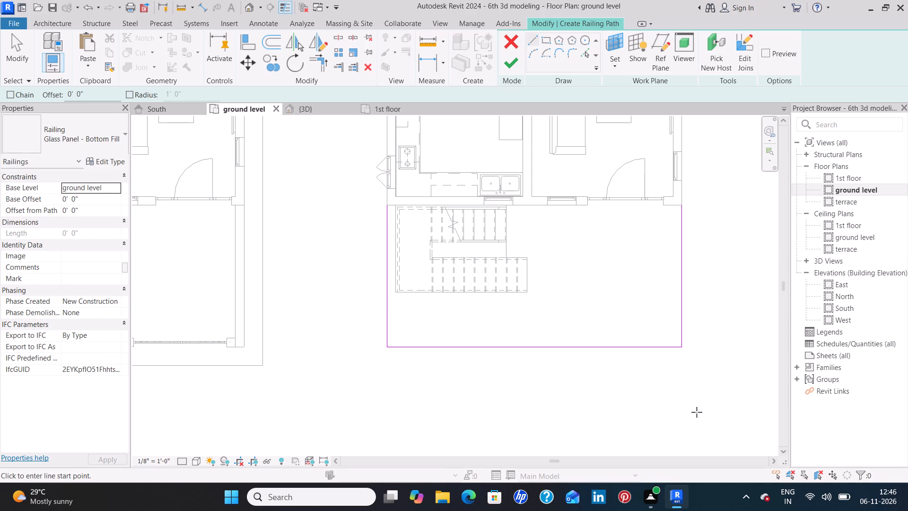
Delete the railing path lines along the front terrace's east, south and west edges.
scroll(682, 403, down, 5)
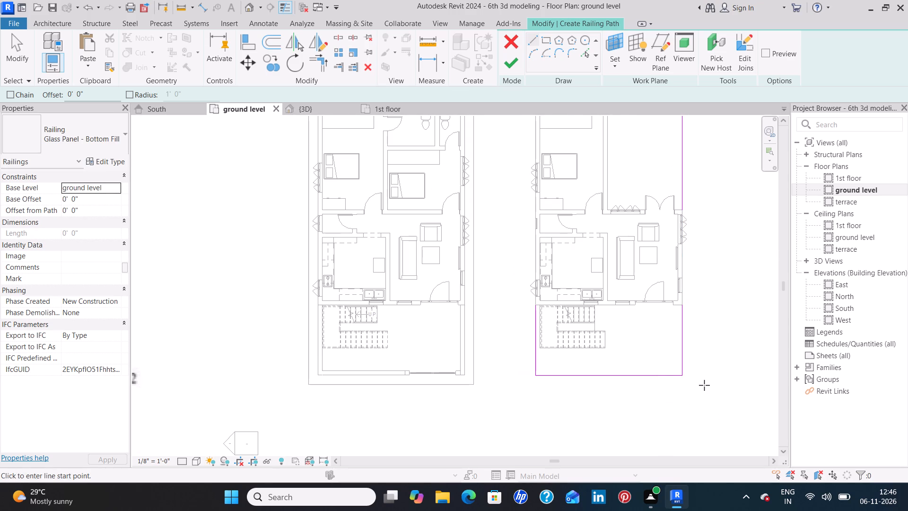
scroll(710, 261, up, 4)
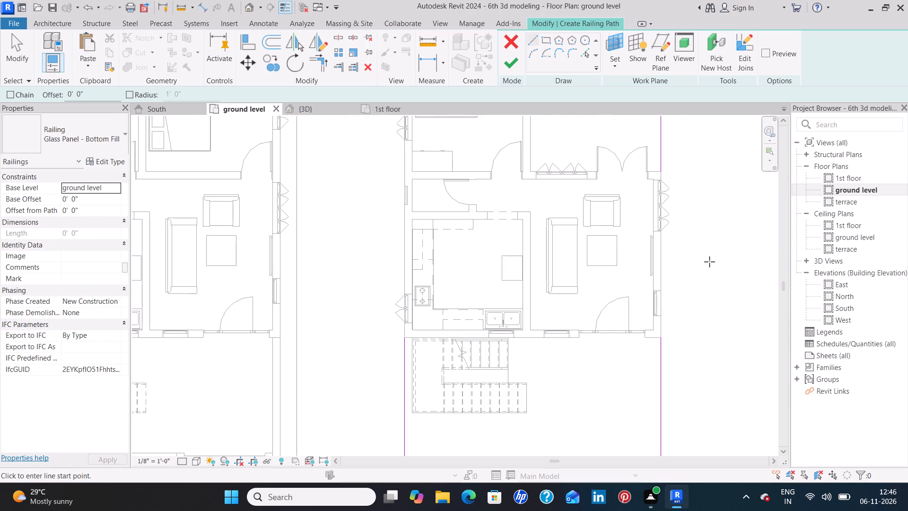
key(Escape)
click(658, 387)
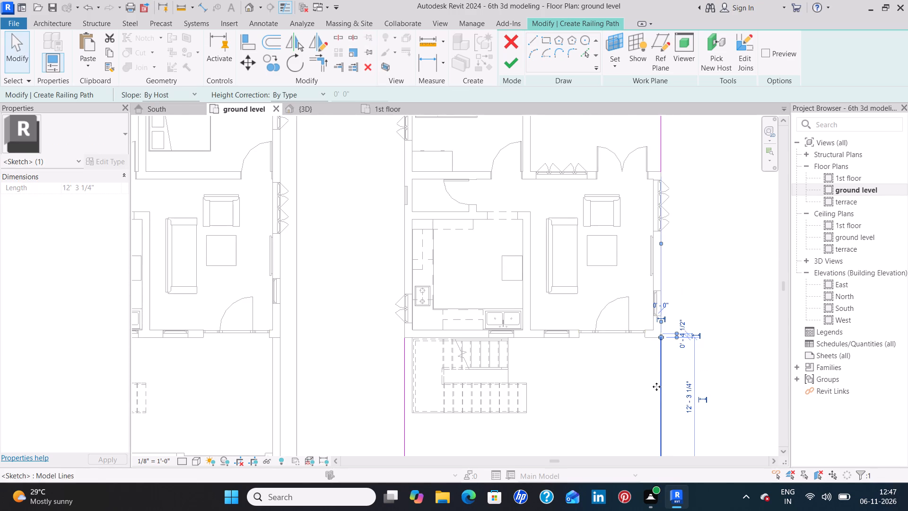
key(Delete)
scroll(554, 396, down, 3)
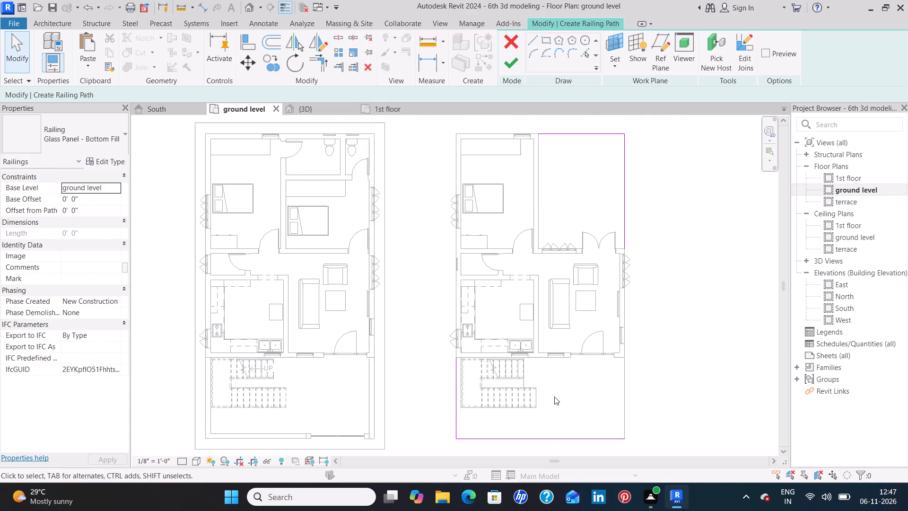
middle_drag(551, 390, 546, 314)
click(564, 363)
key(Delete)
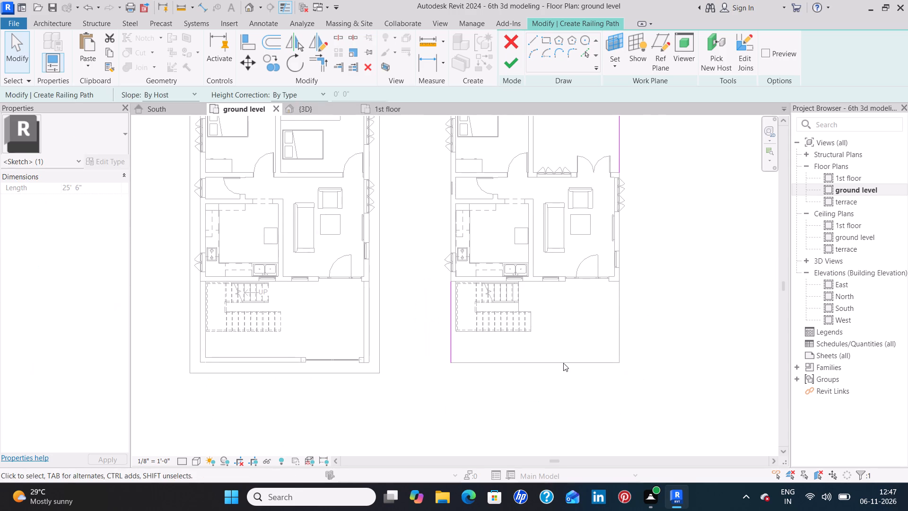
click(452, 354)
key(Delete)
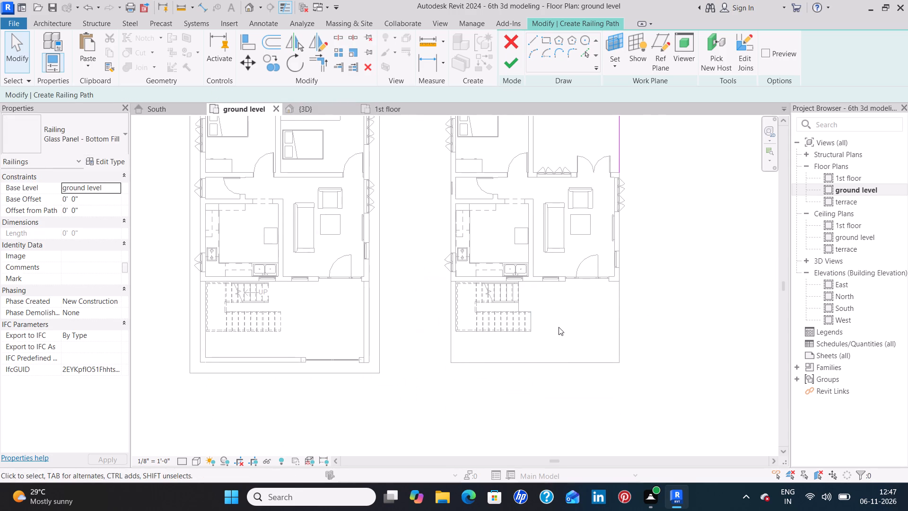
Delete the railing path lines along the rear terrace's north and east edges.
scroll(559, 327, down, 3)
middle_drag(670, 247, 646, 387)
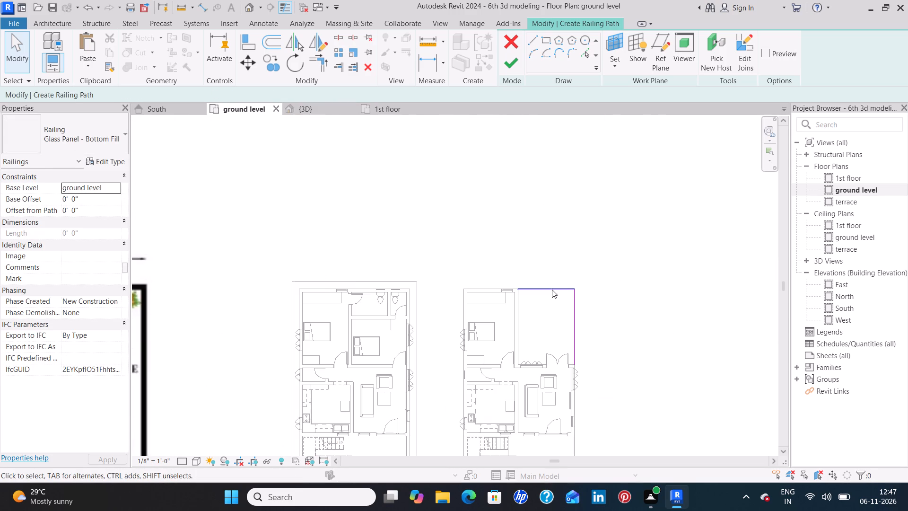
click(552, 288)
key(Delete)
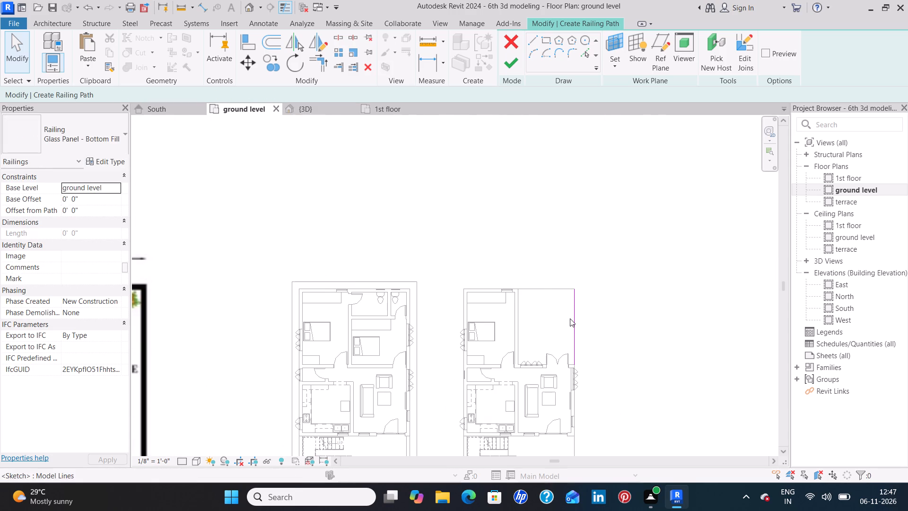
click(570, 318)
key(Delete)
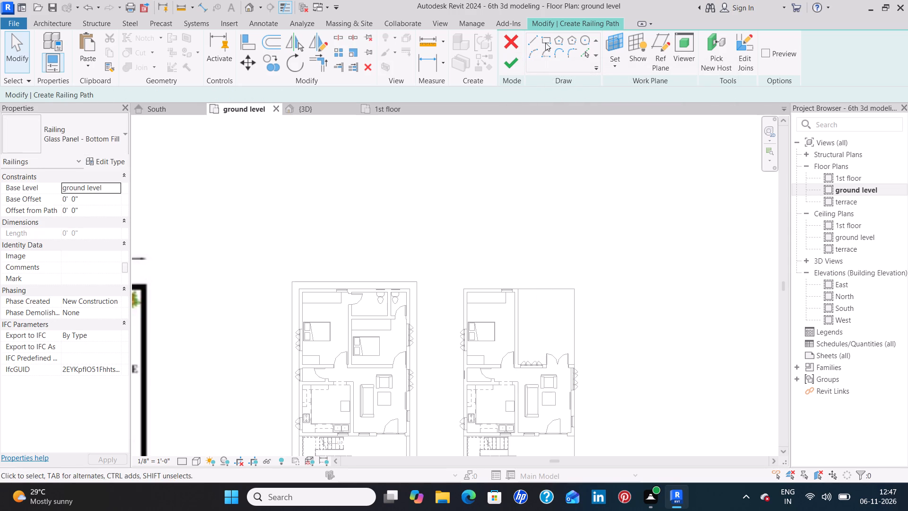
Create a Glass Panel - Bottom Fill railing by picking the front terrace slab's south edge as its path, and finish the sketch.
click(582, 55)
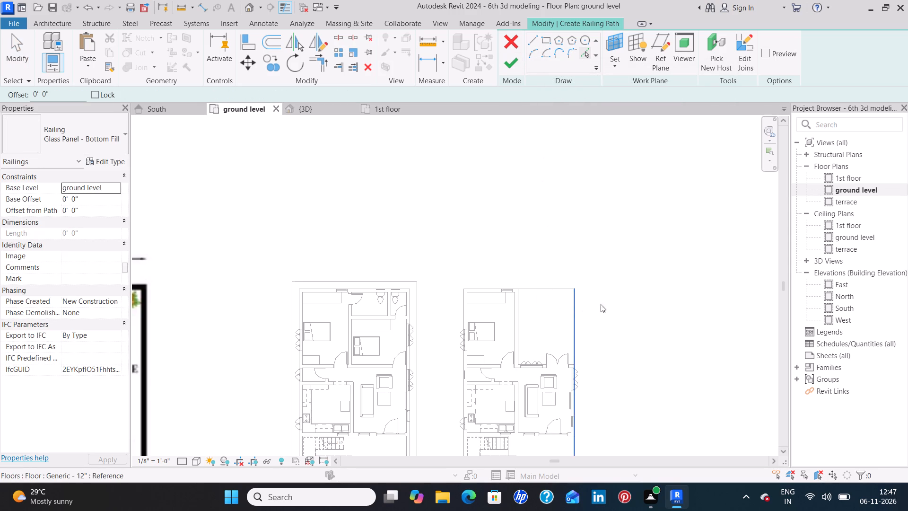
middle_drag(620, 330, 608, 173)
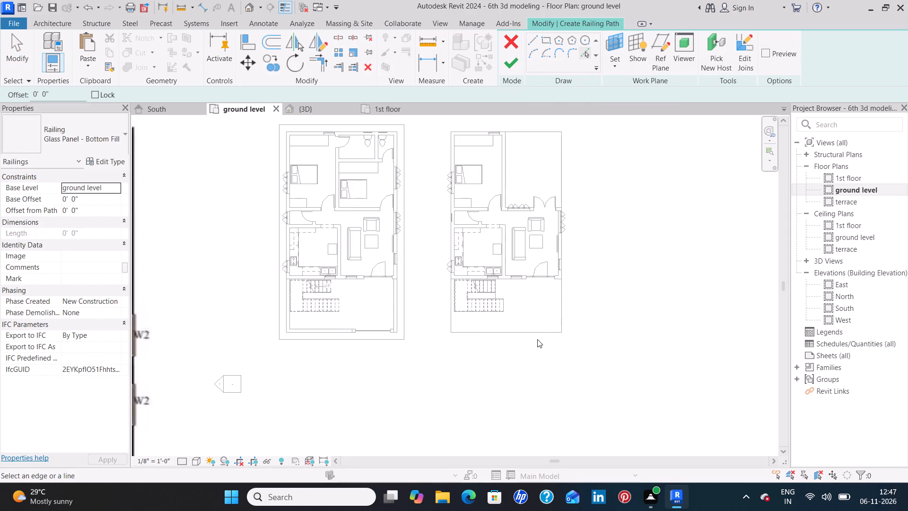
click(539, 331)
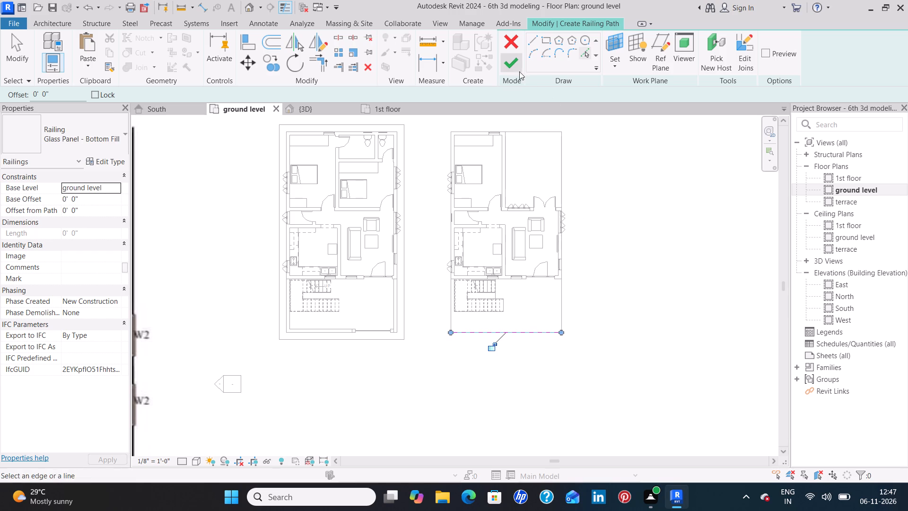
click(515, 62)
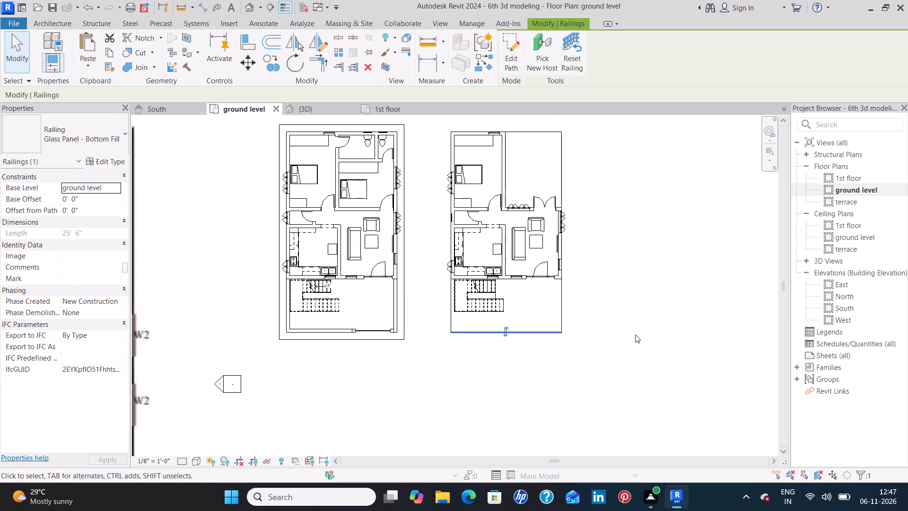
Extend the front railing's path with a 12'-3 1/4" line along the terrace's east edge up to the house wall, and finish the sketch.
middle_drag(609, 273, 594, 308)
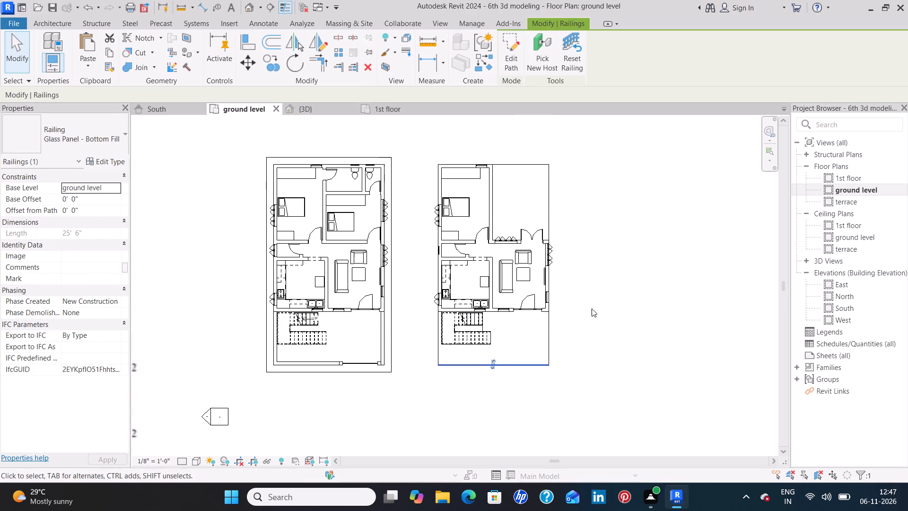
click(514, 64)
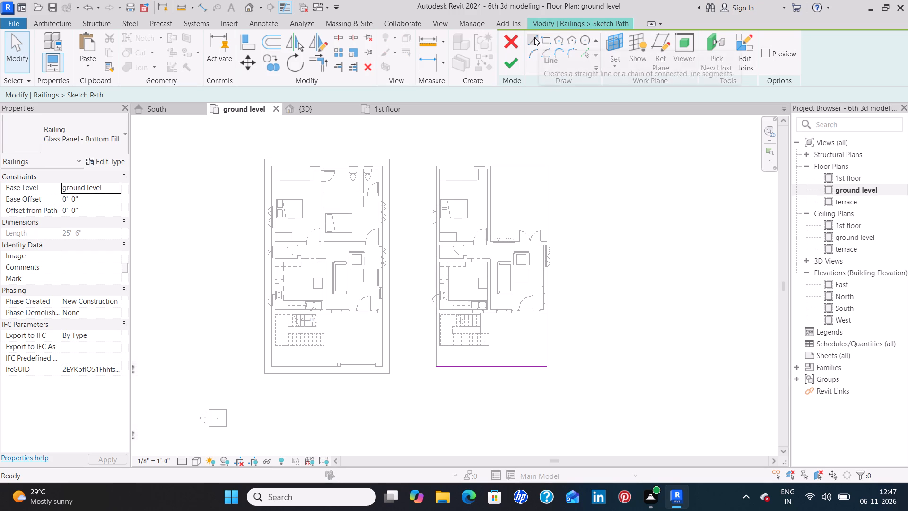
click(534, 37)
scroll(533, 307, up, 6)
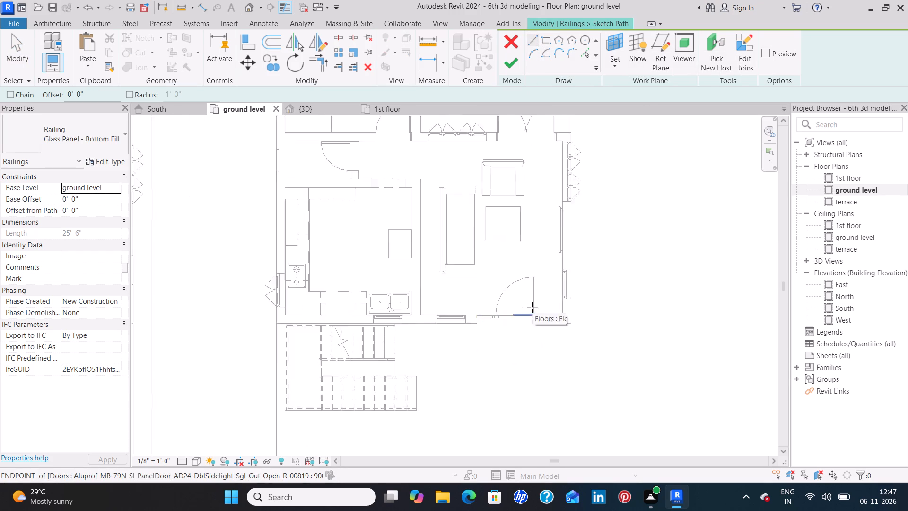
scroll(532, 308, up, 2)
middle_drag(546, 375, 519, 268)
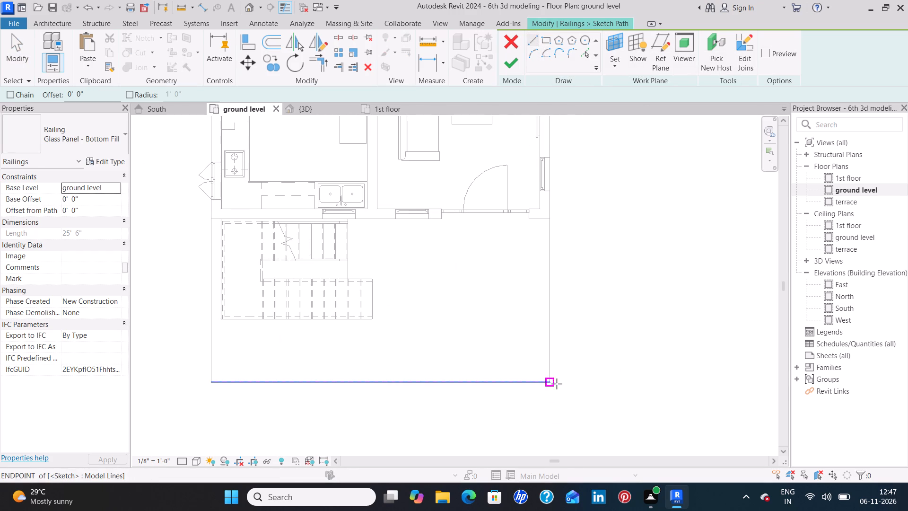
click(549, 382)
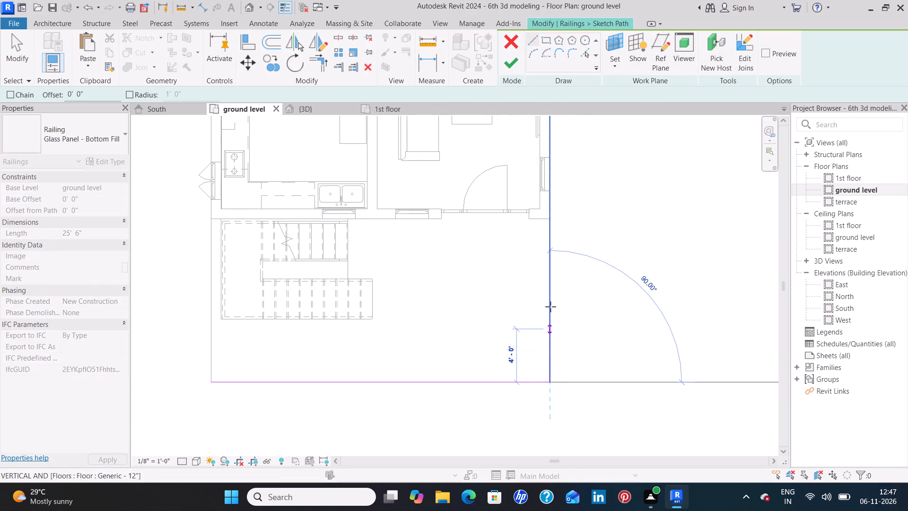
click(550, 220)
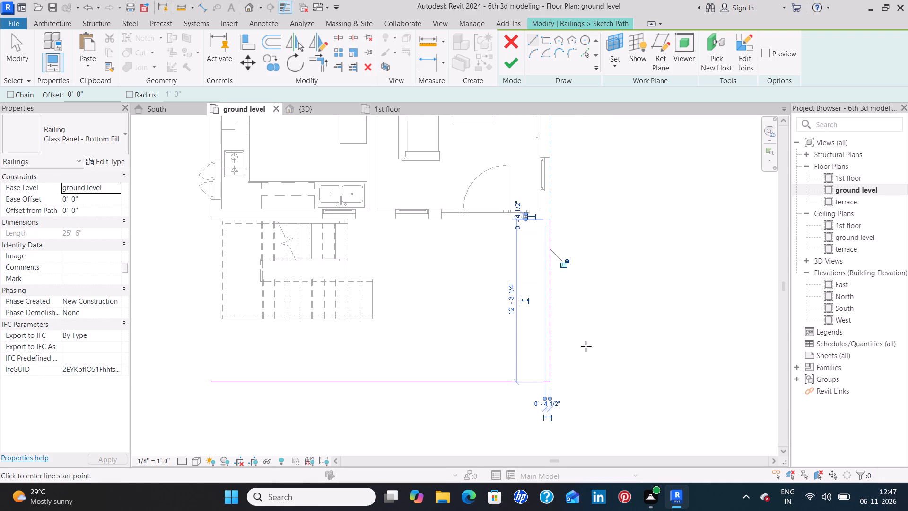
click(509, 66)
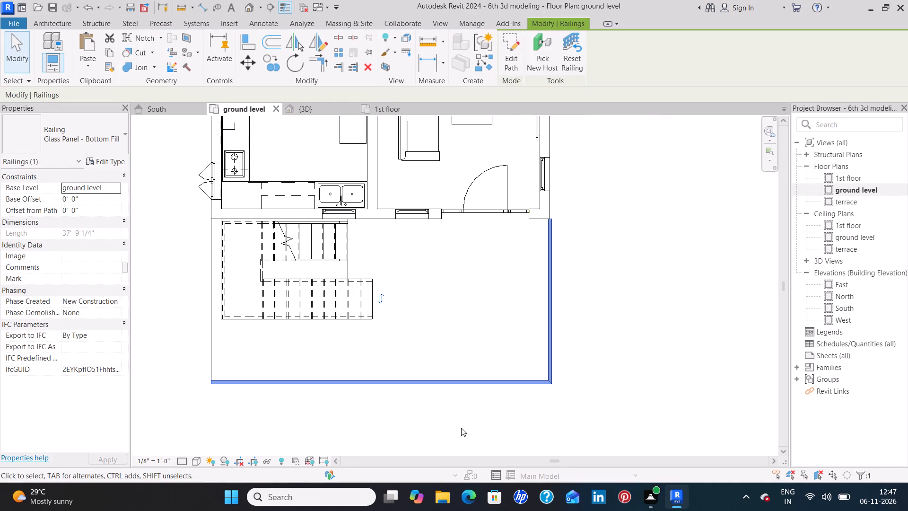
Extend the front railing's path with a 12'-3 1/4" line along the terrace's west edge up to the house wall, and finish the sketch.
middle_drag(499, 401, 729, 385)
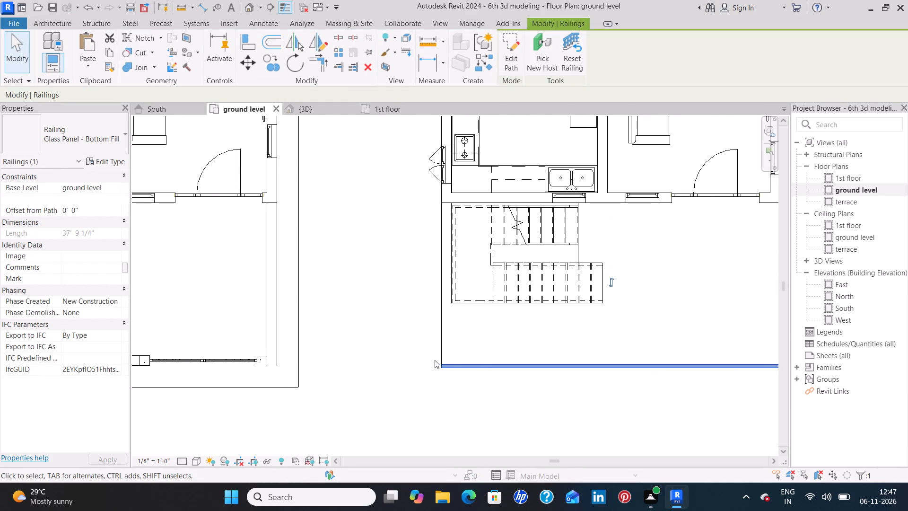
click(507, 46)
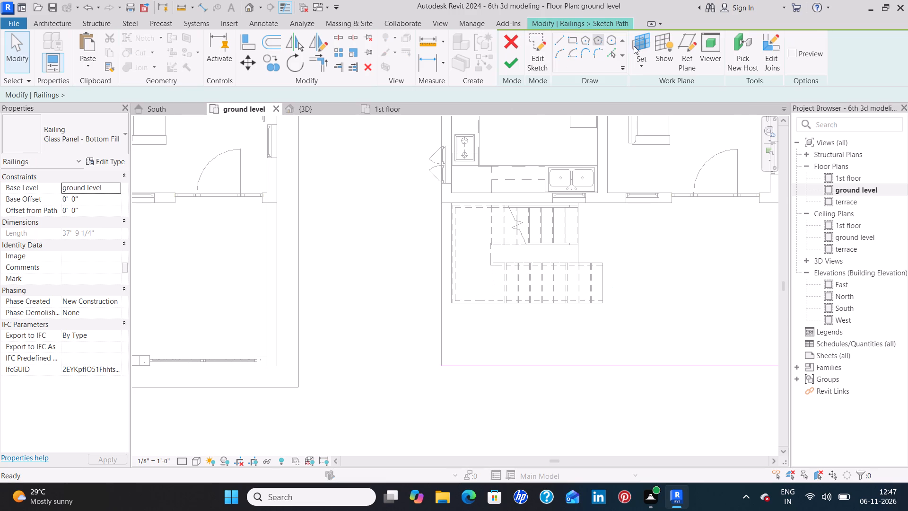
click(535, 39)
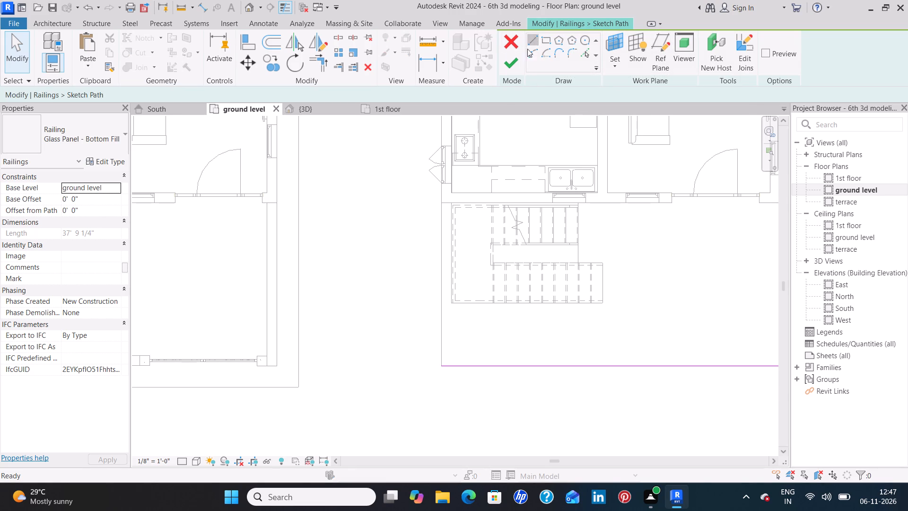
click(442, 365)
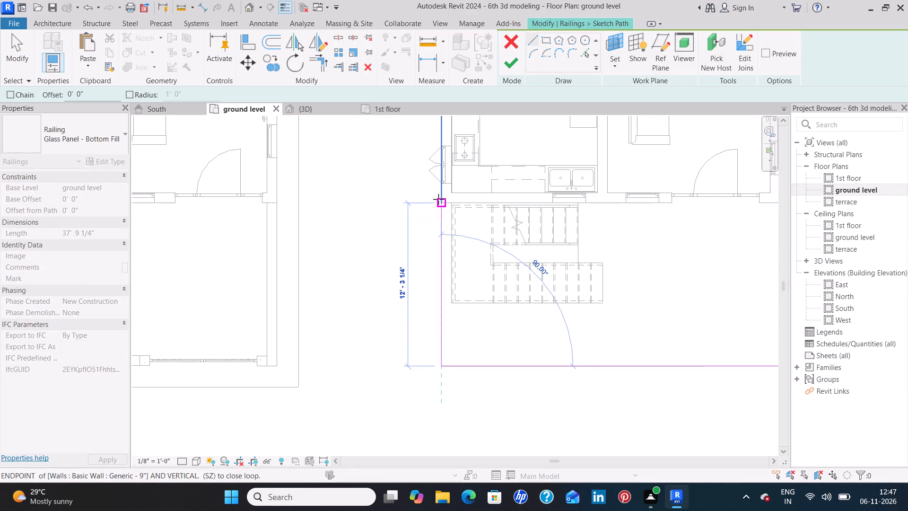
click(438, 199)
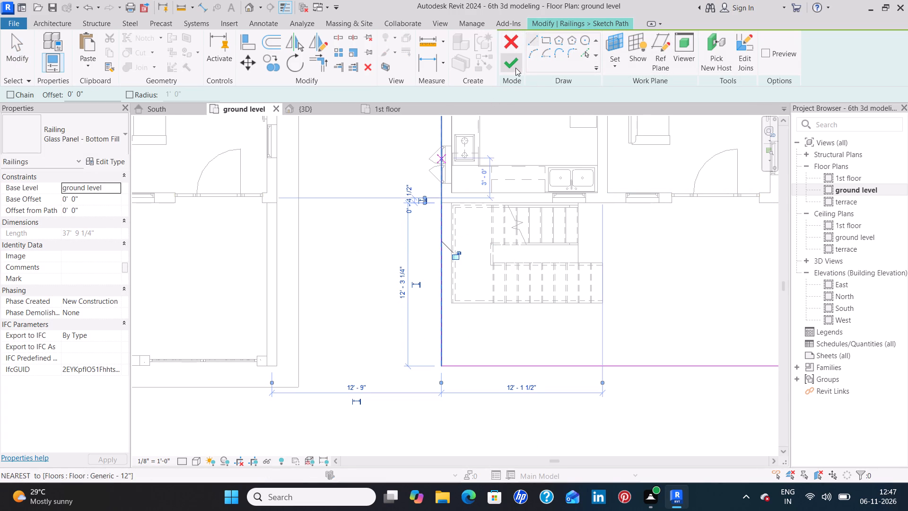
click(515, 68)
scroll(384, 318, down, 3)
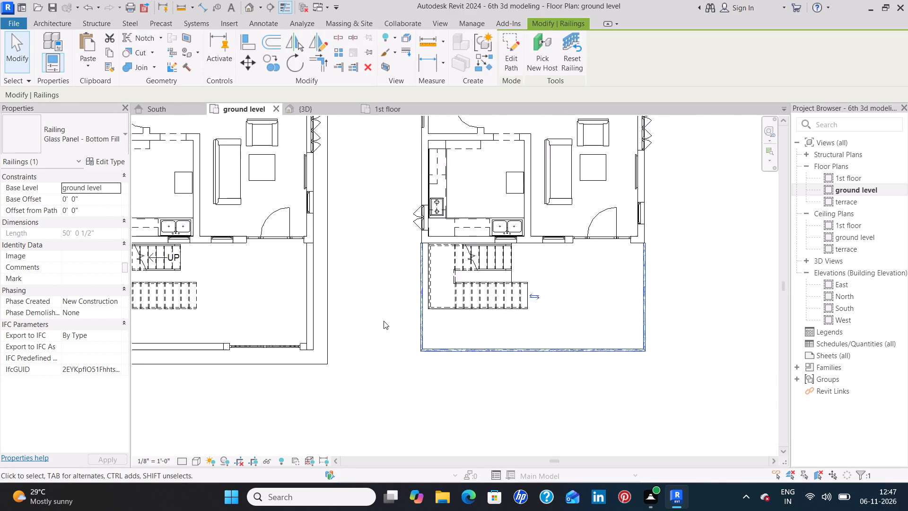
scroll(384, 321, down, 1)
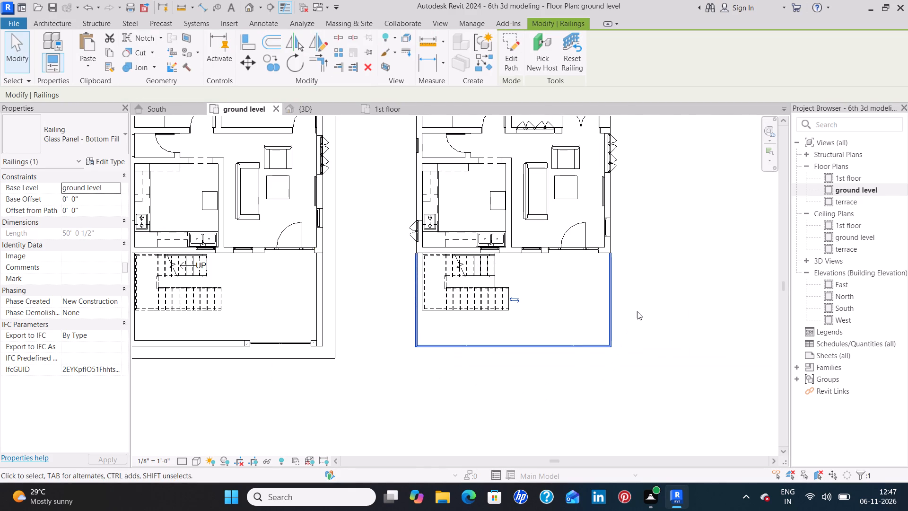
key(Escape)
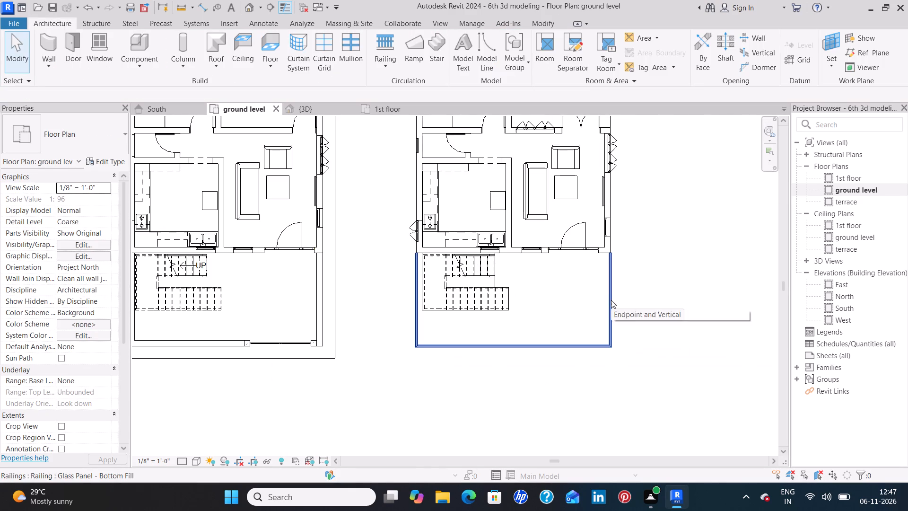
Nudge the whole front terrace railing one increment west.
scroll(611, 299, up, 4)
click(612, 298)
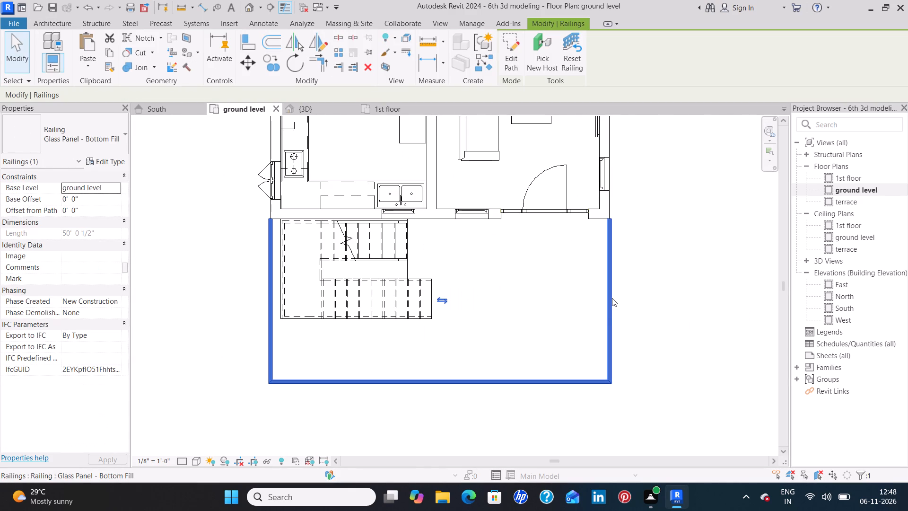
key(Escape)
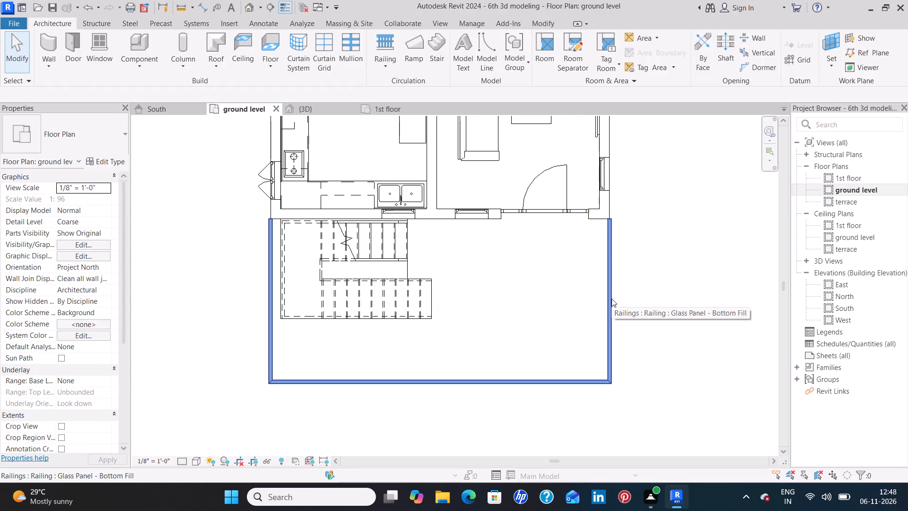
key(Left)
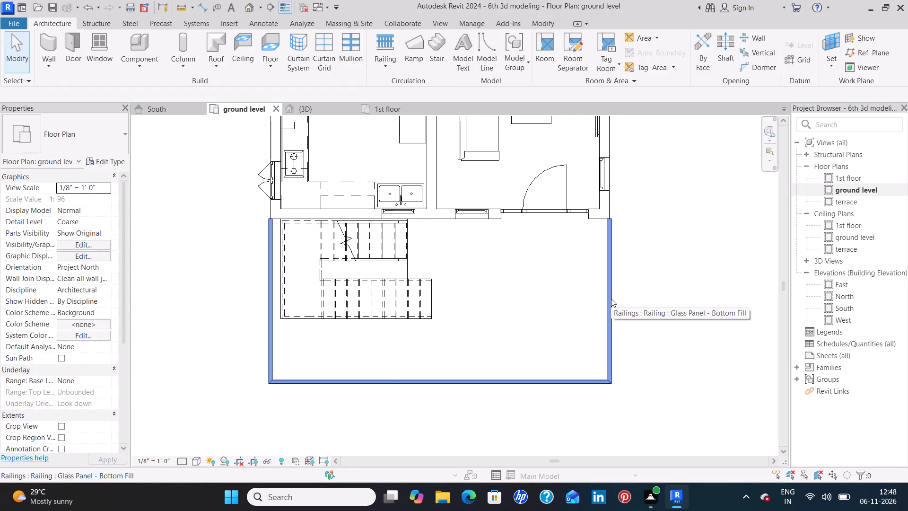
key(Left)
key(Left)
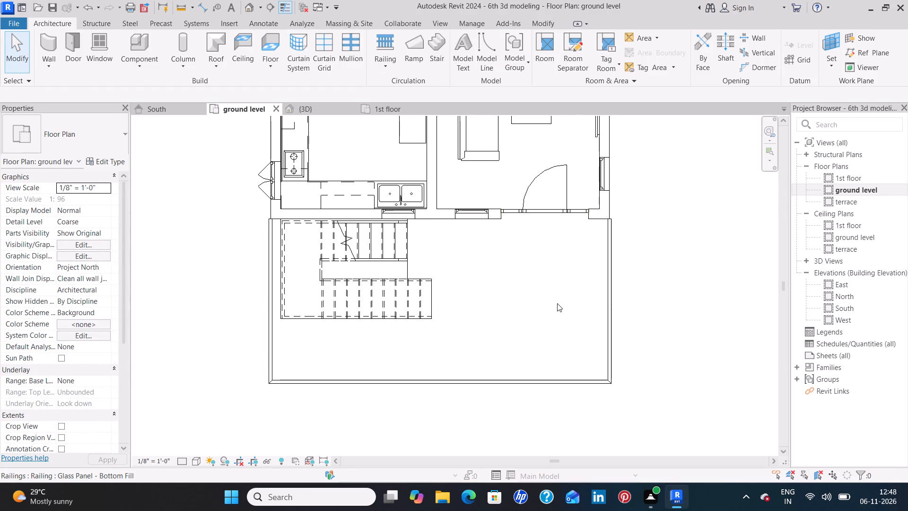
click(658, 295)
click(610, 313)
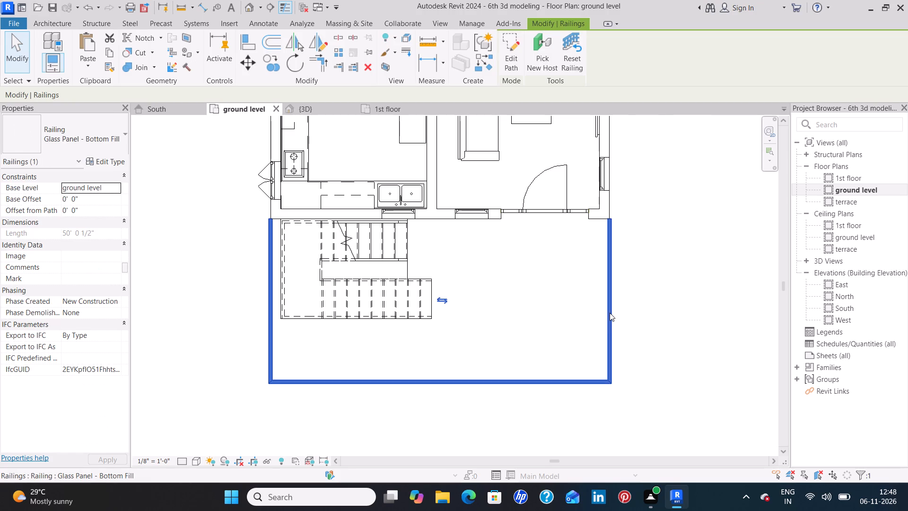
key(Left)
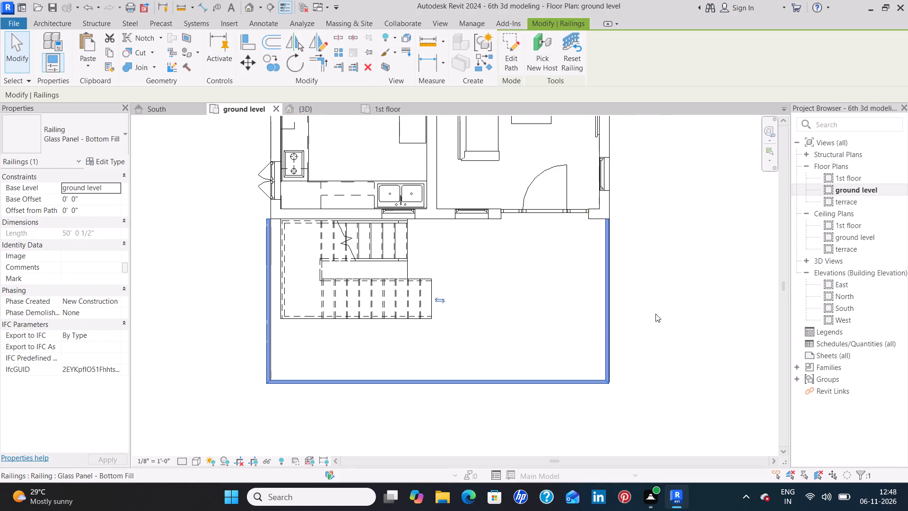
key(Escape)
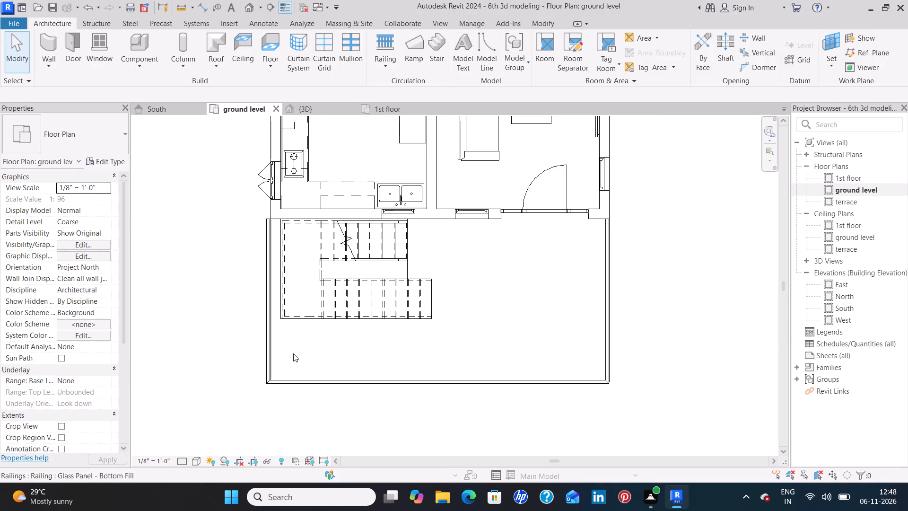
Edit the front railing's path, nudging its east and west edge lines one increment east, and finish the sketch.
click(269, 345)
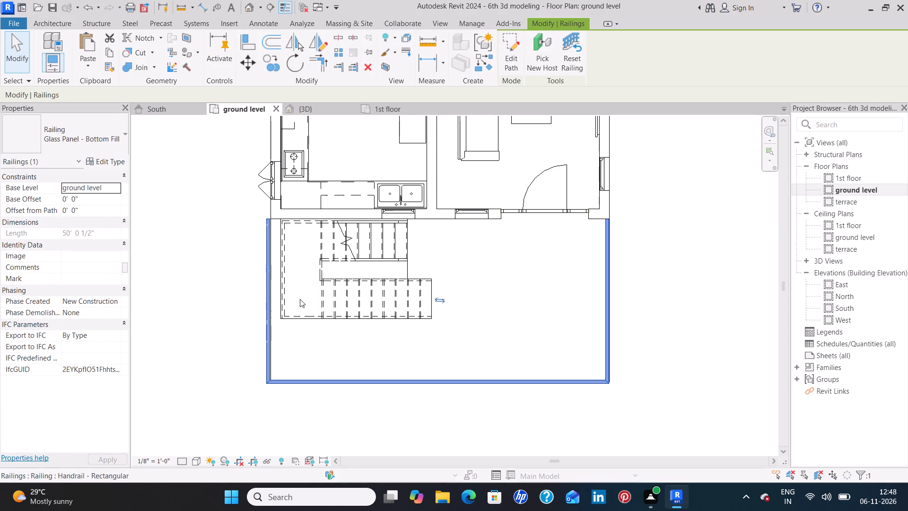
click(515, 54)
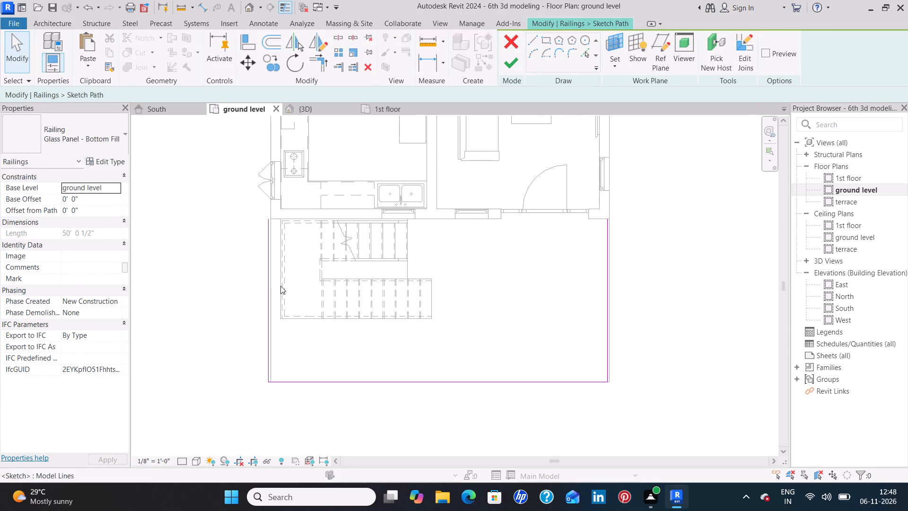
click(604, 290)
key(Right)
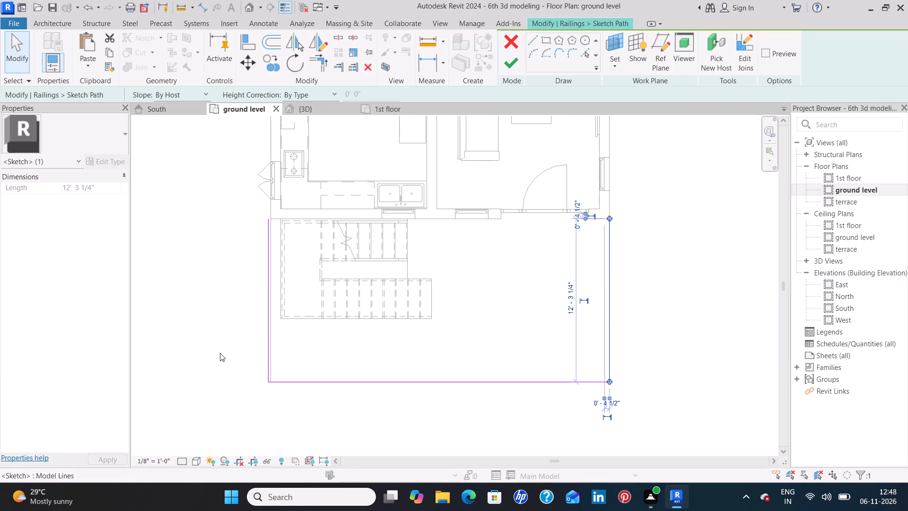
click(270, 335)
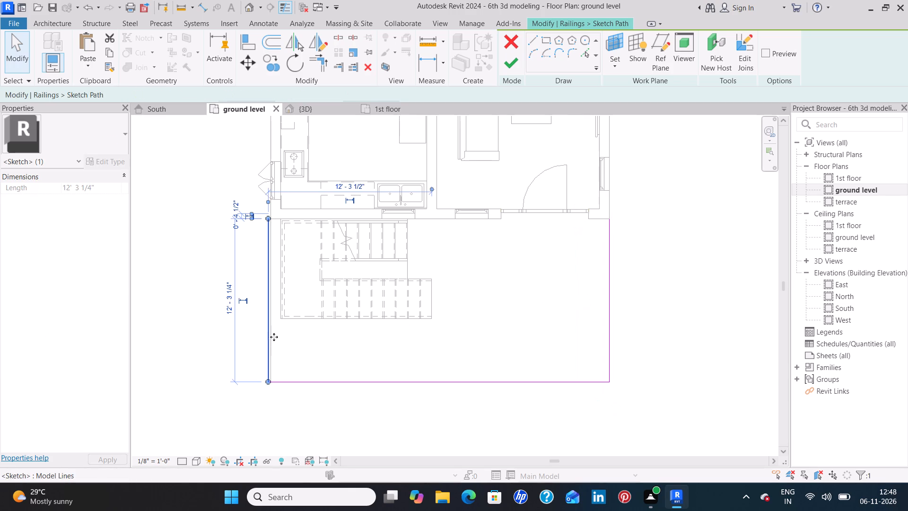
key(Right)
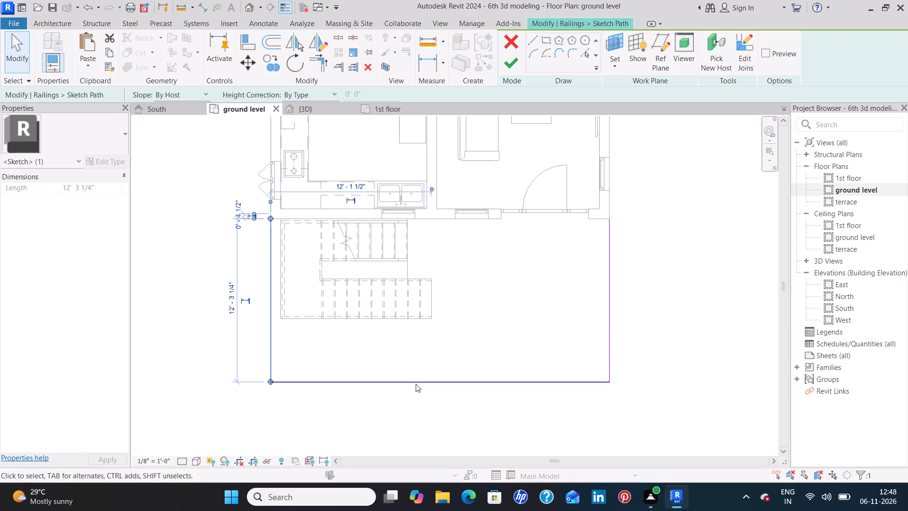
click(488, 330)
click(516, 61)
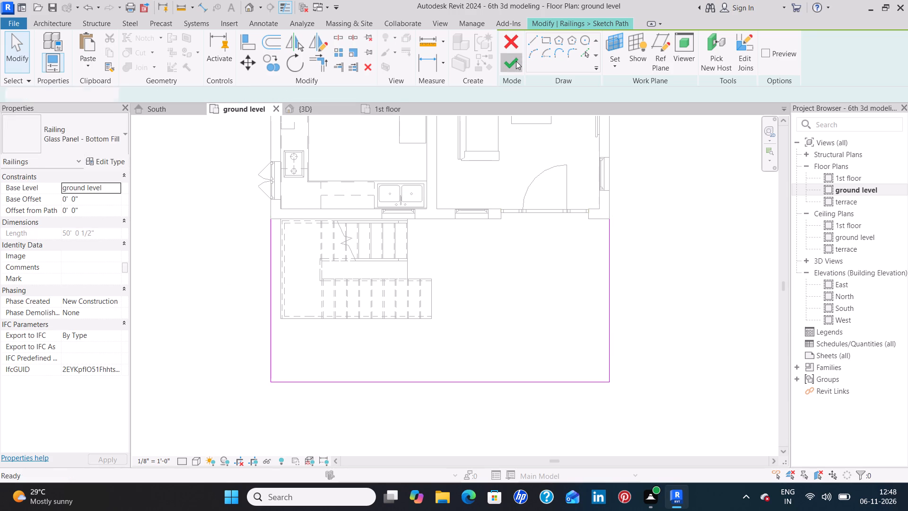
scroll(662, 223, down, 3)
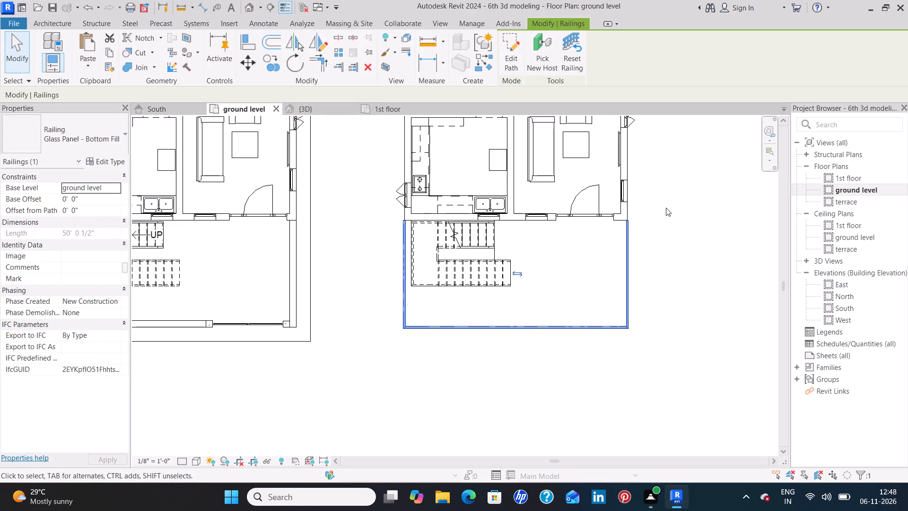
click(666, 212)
Create a Glass Panel - Bottom Fill railing with a 17'-4 1/2" path along the rear terrace's east edge, from house wall to northeast slab corner.
middle_drag(664, 199, 652, 324)
scroll(650, 325, down, 2)
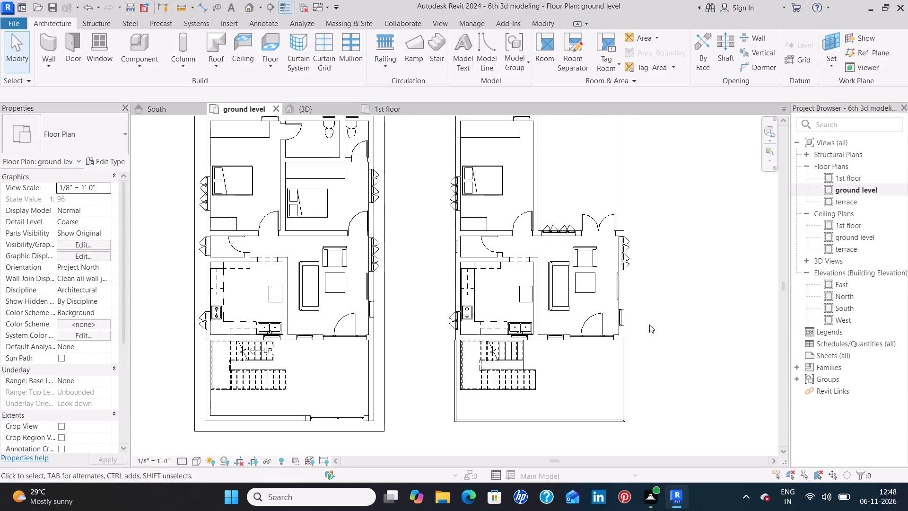
middle_drag(649, 291, 646, 410)
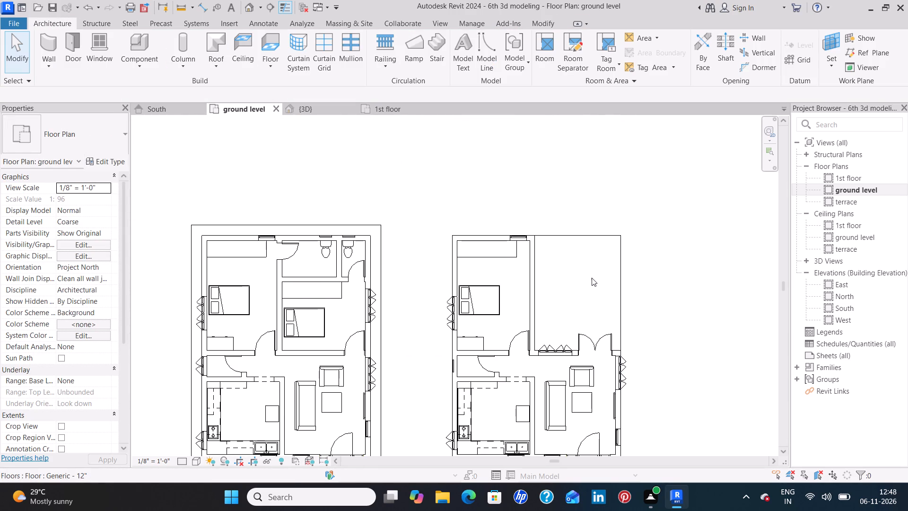
scroll(592, 278, up, 2)
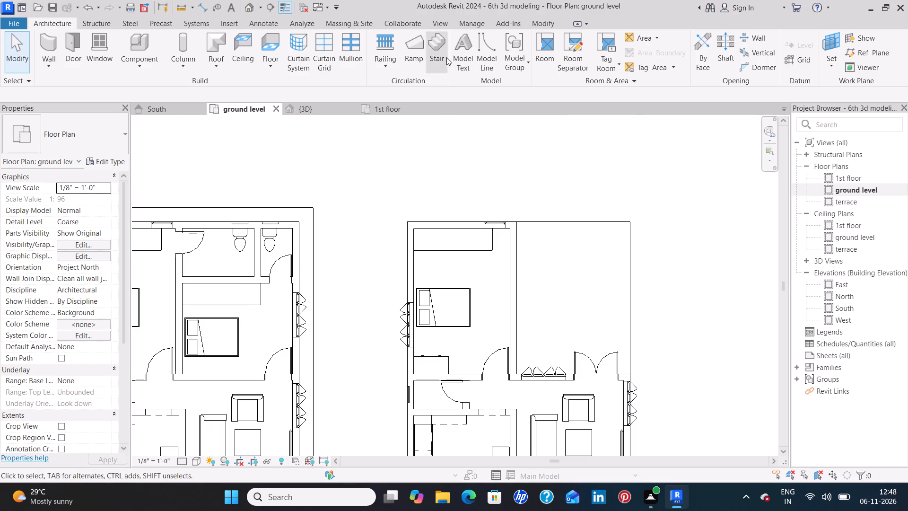
click(385, 48)
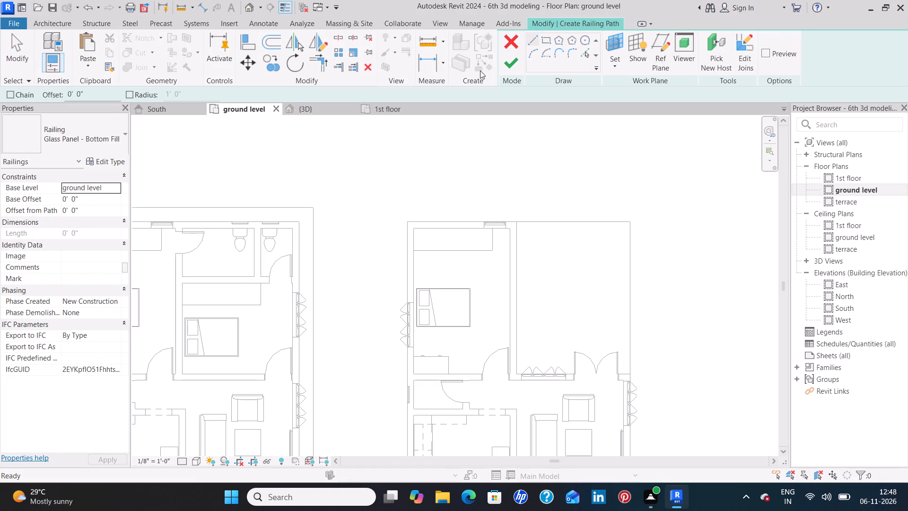
click(535, 36)
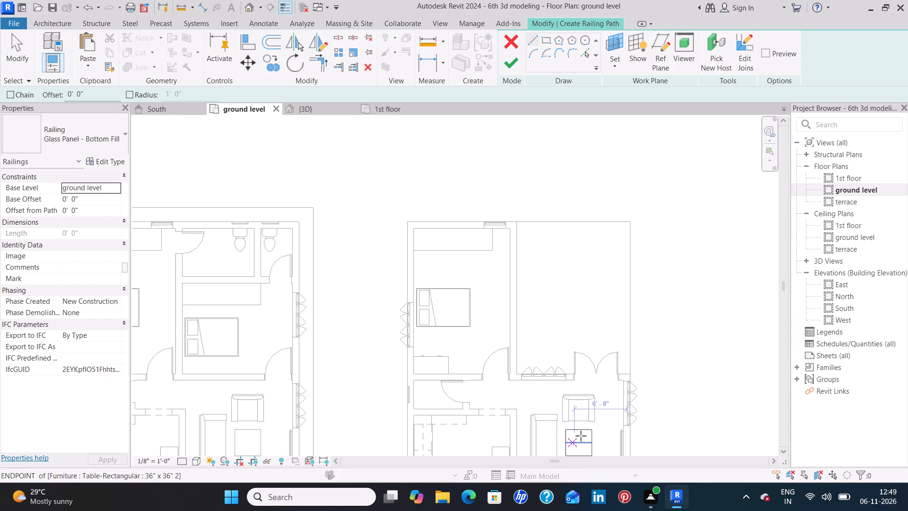
click(629, 374)
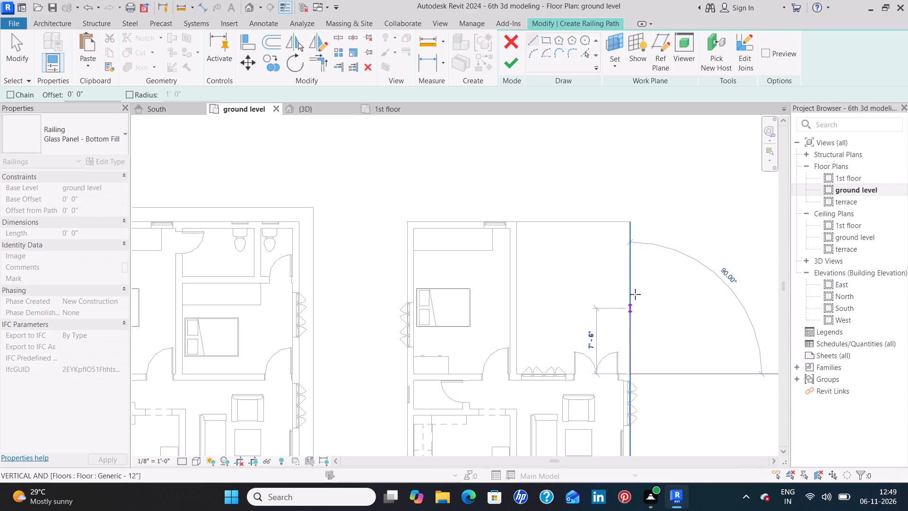
click(630, 222)
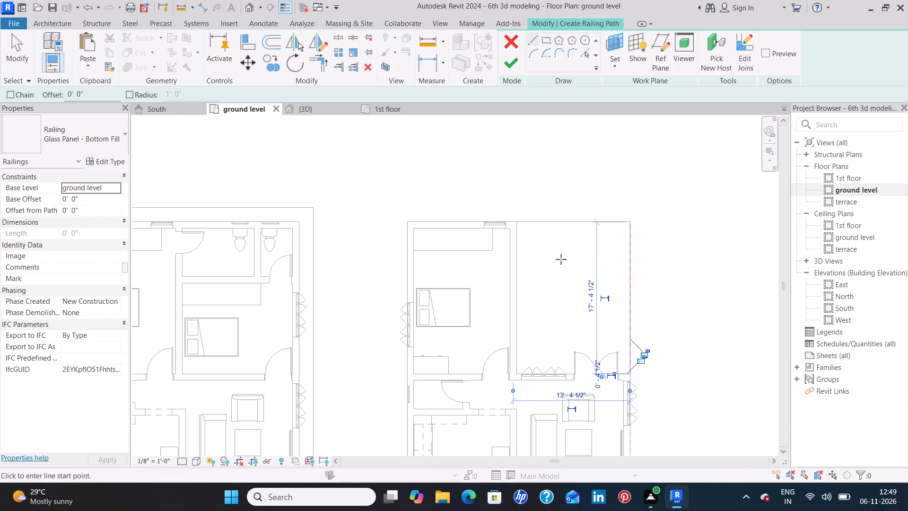
click(509, 65)
click(686, 261)
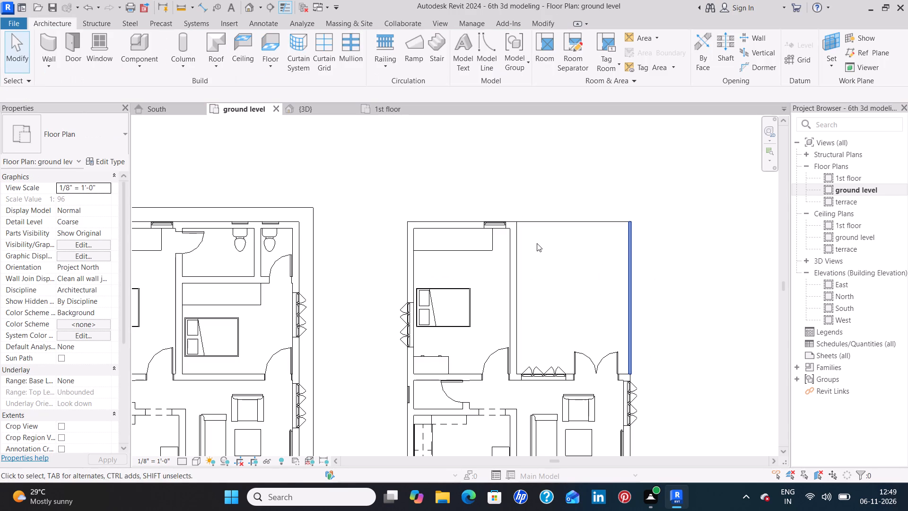
middle_drag(556, 254, 553, 304)
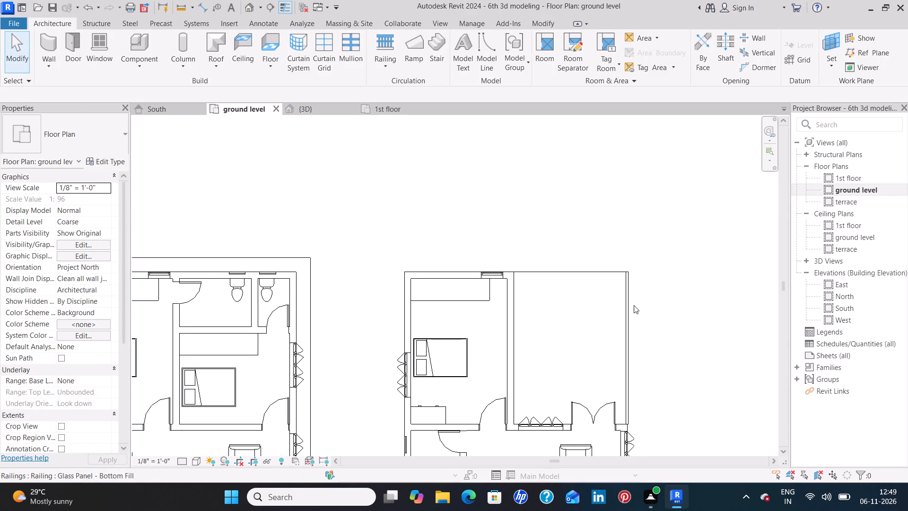
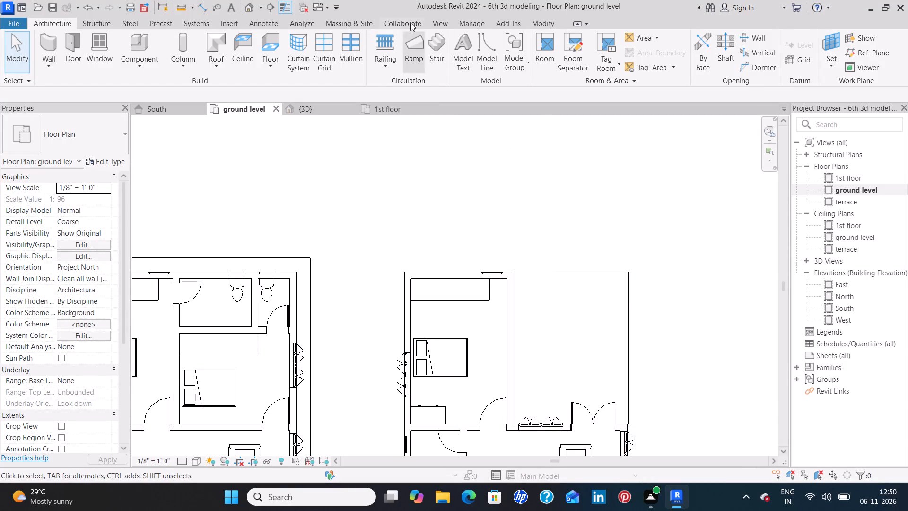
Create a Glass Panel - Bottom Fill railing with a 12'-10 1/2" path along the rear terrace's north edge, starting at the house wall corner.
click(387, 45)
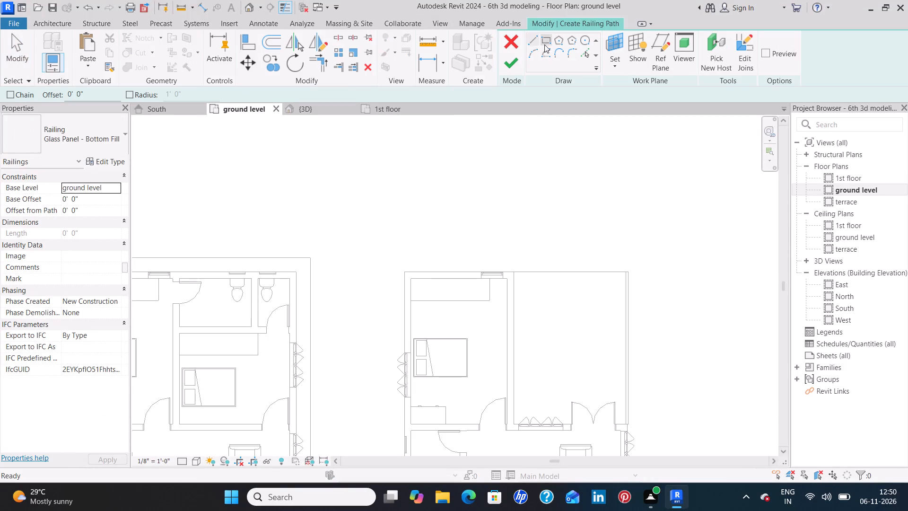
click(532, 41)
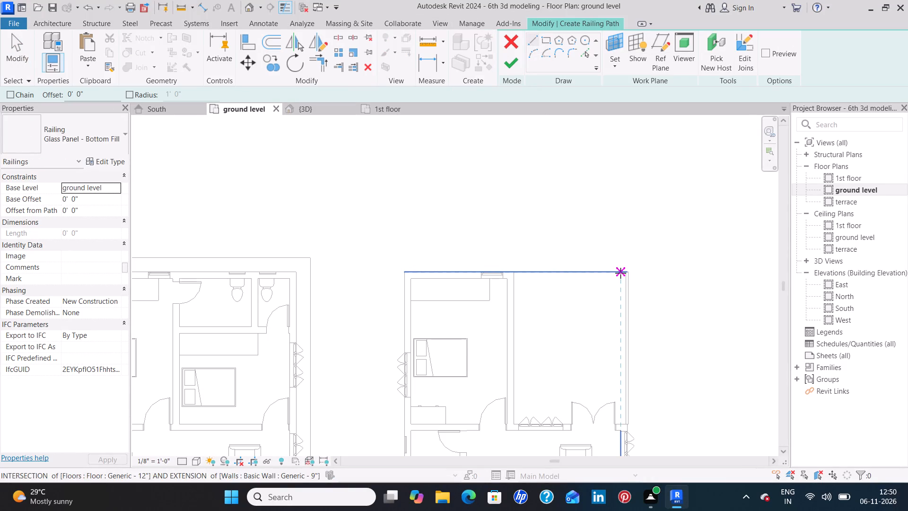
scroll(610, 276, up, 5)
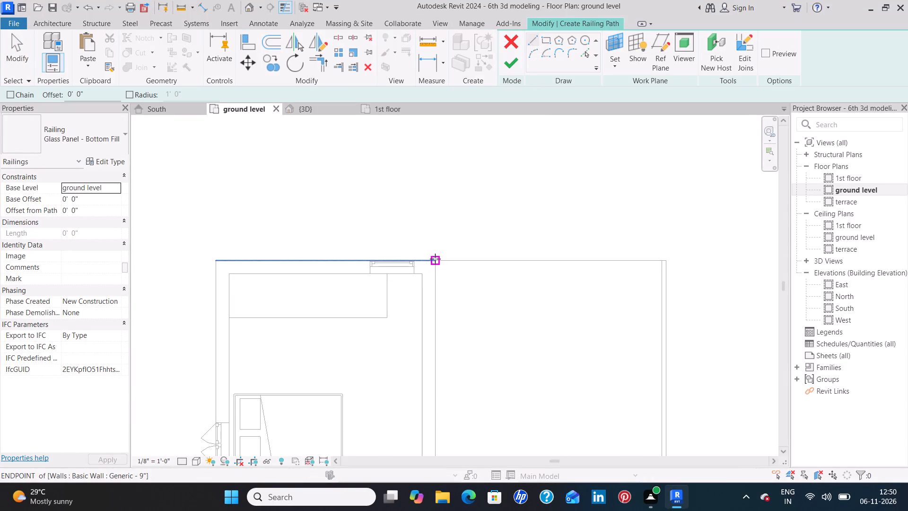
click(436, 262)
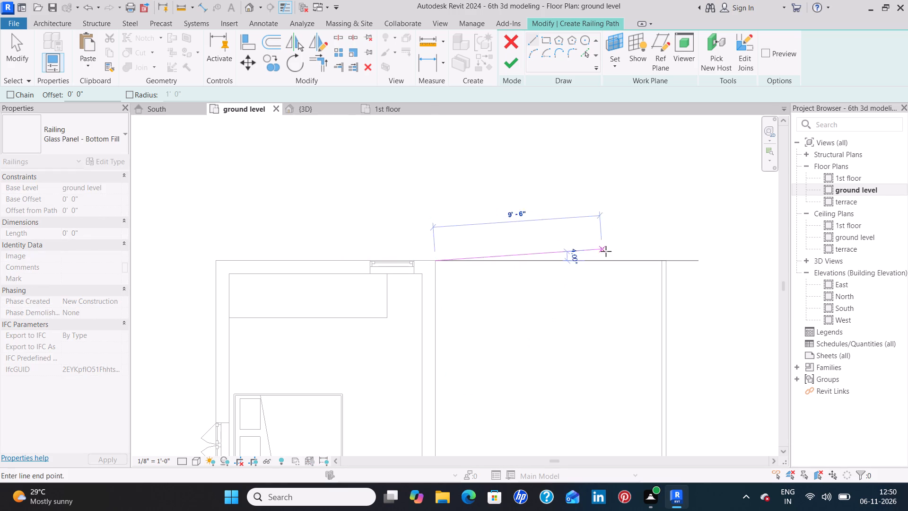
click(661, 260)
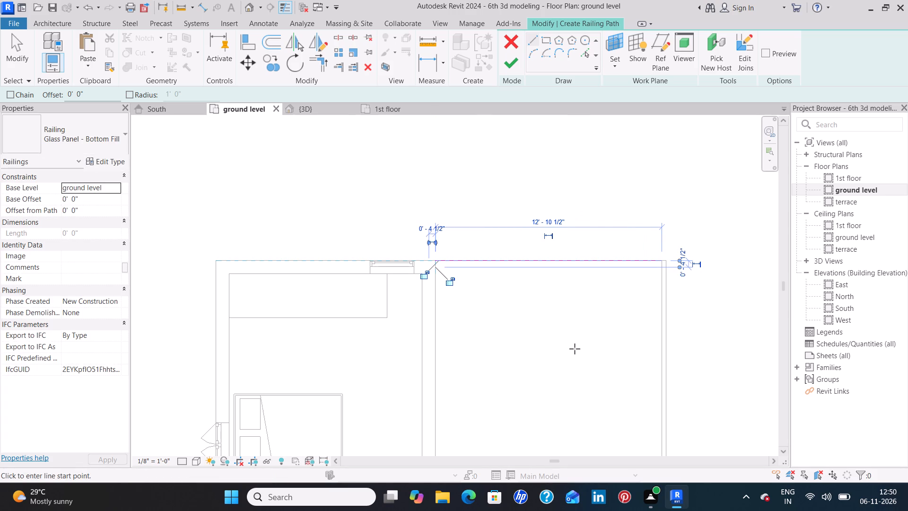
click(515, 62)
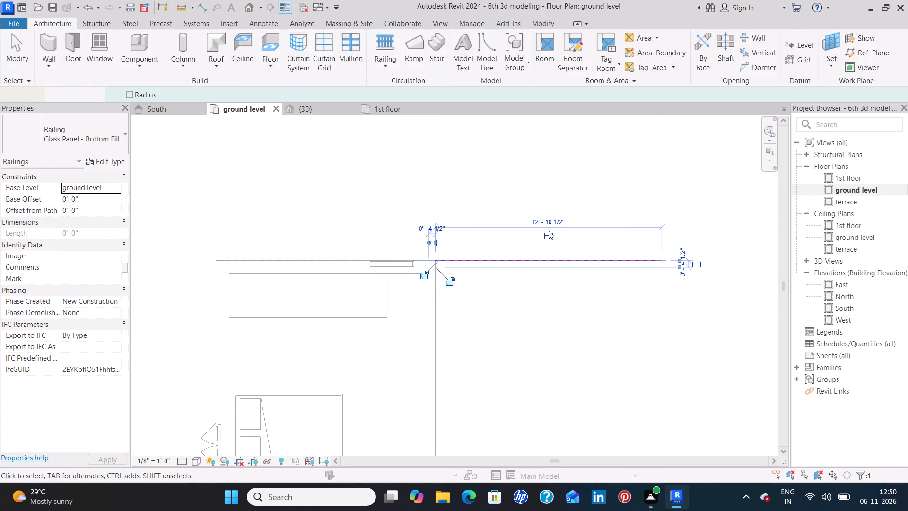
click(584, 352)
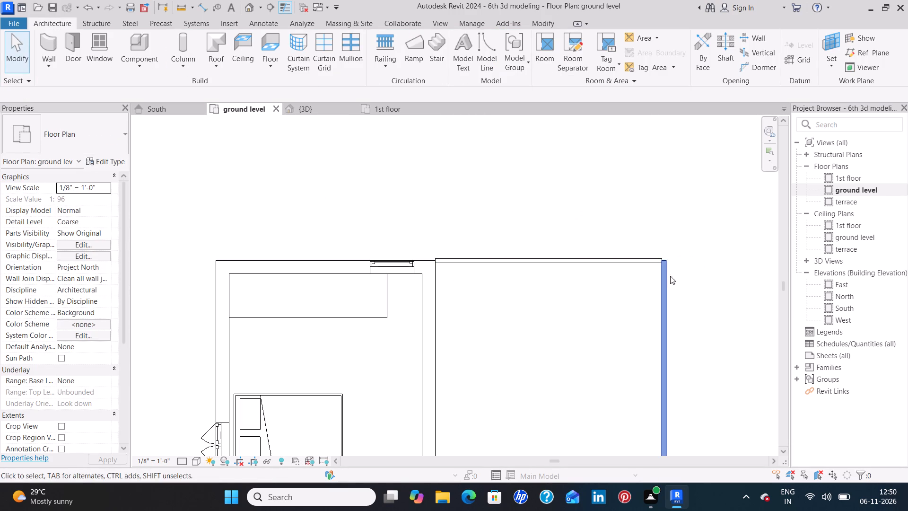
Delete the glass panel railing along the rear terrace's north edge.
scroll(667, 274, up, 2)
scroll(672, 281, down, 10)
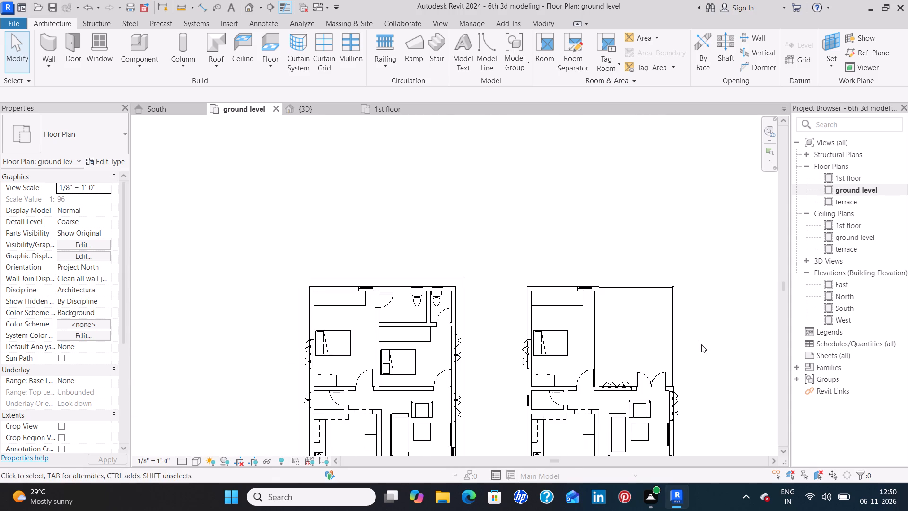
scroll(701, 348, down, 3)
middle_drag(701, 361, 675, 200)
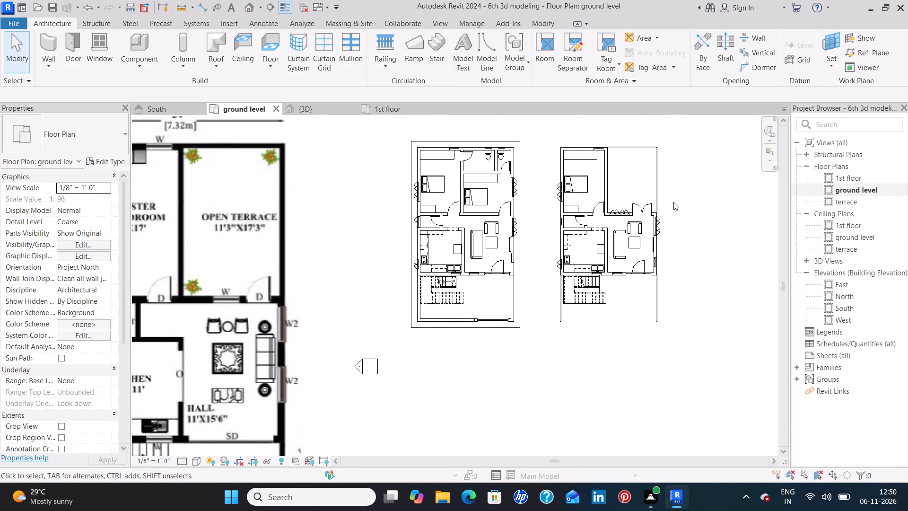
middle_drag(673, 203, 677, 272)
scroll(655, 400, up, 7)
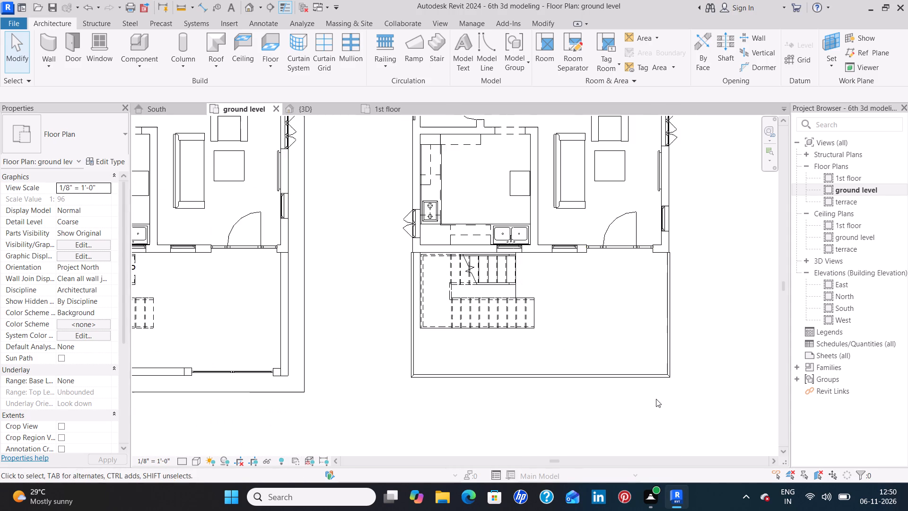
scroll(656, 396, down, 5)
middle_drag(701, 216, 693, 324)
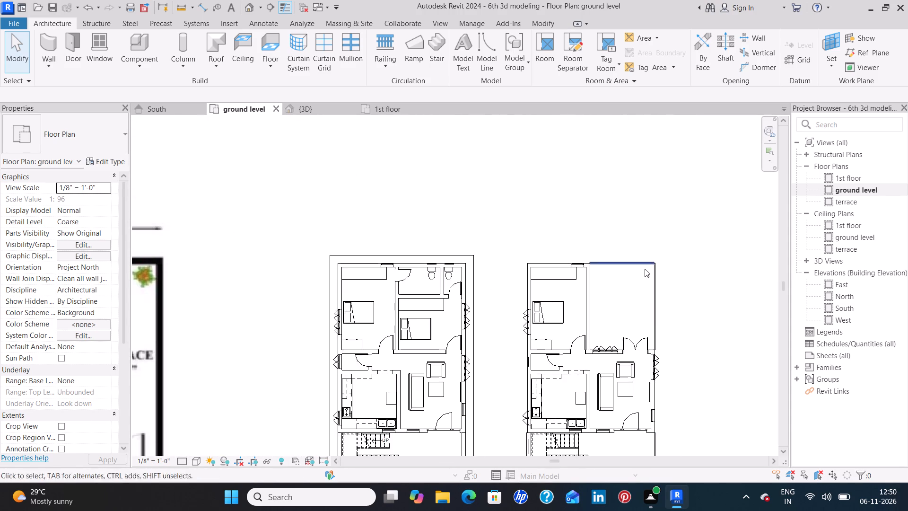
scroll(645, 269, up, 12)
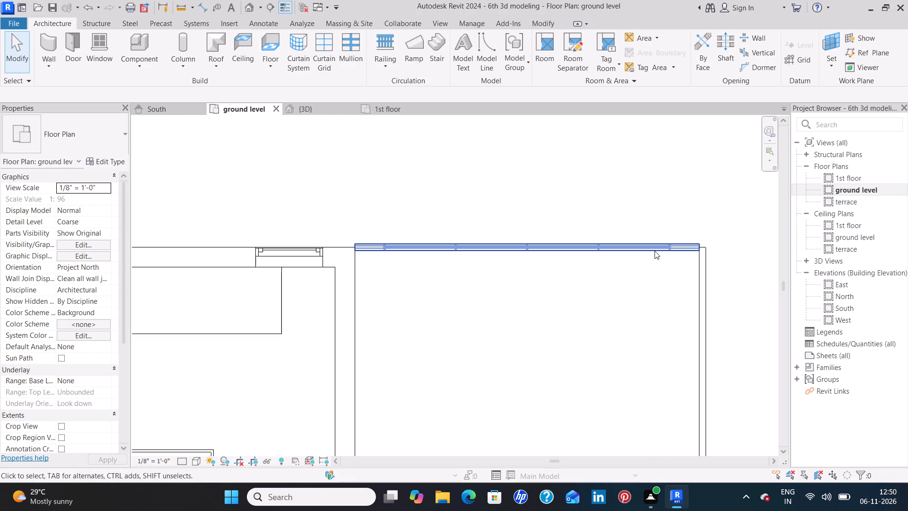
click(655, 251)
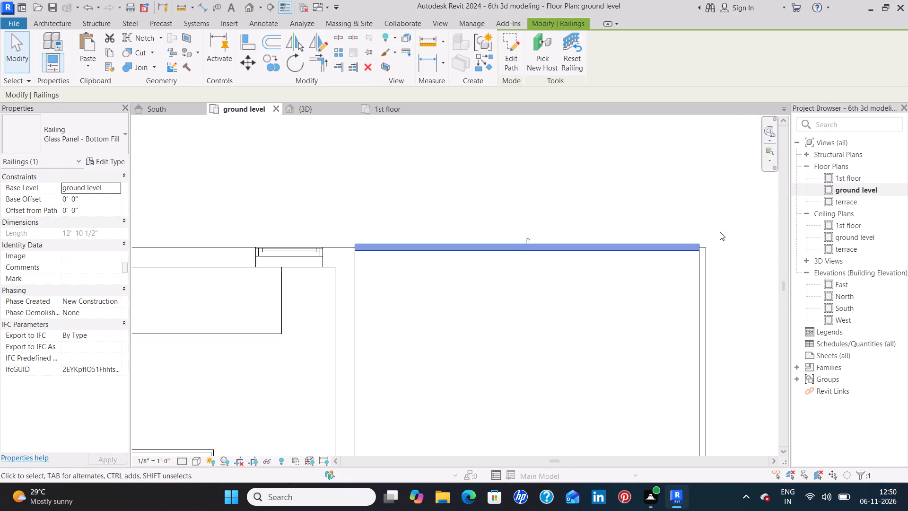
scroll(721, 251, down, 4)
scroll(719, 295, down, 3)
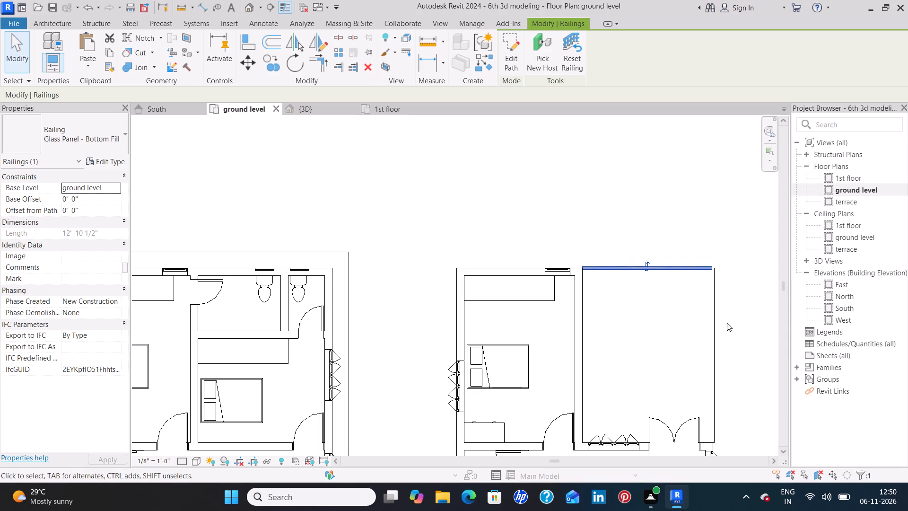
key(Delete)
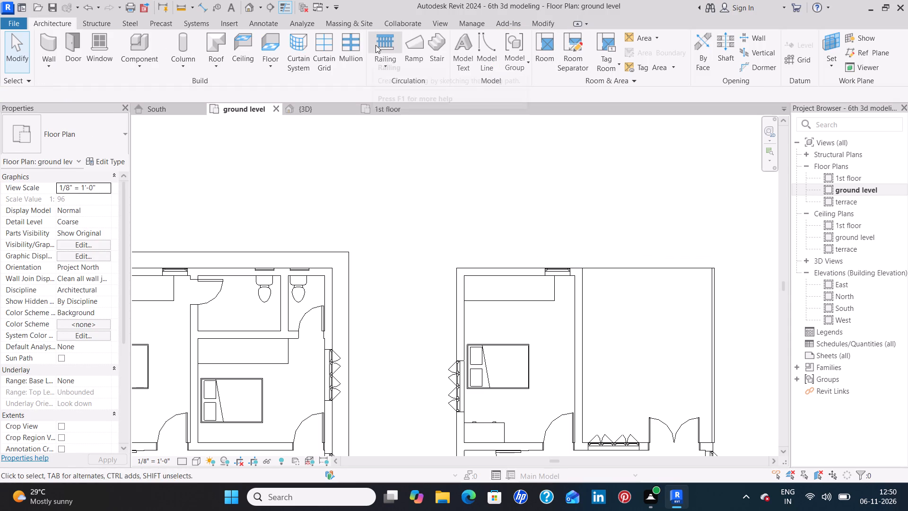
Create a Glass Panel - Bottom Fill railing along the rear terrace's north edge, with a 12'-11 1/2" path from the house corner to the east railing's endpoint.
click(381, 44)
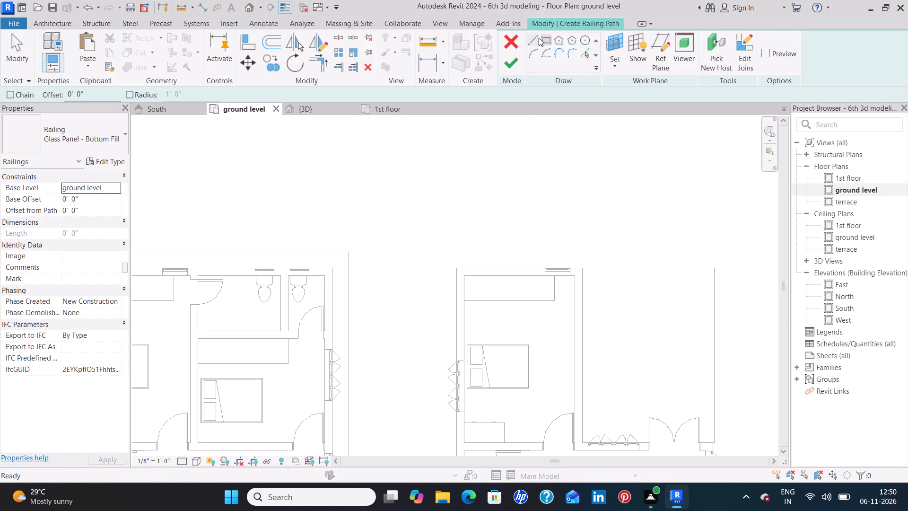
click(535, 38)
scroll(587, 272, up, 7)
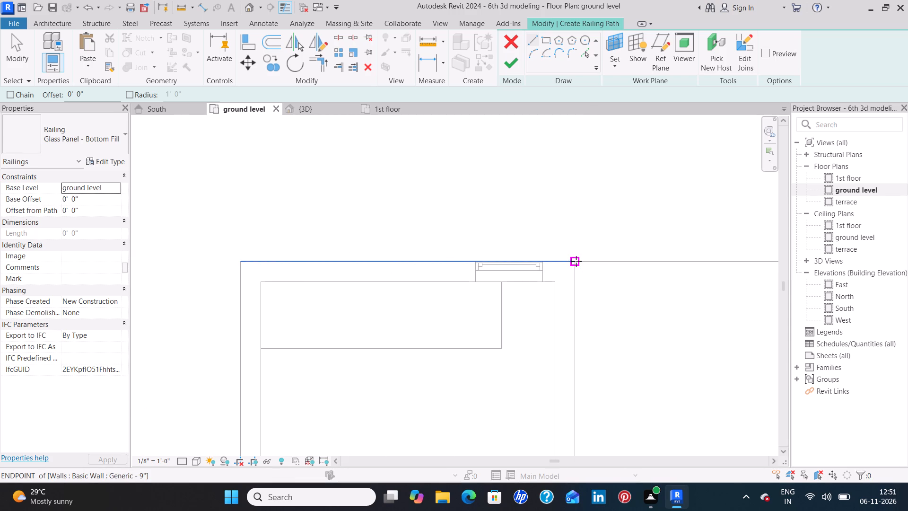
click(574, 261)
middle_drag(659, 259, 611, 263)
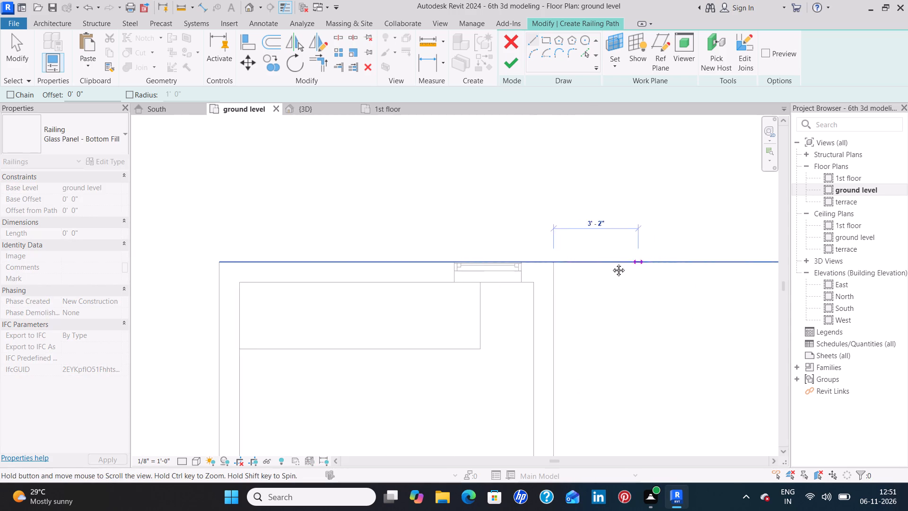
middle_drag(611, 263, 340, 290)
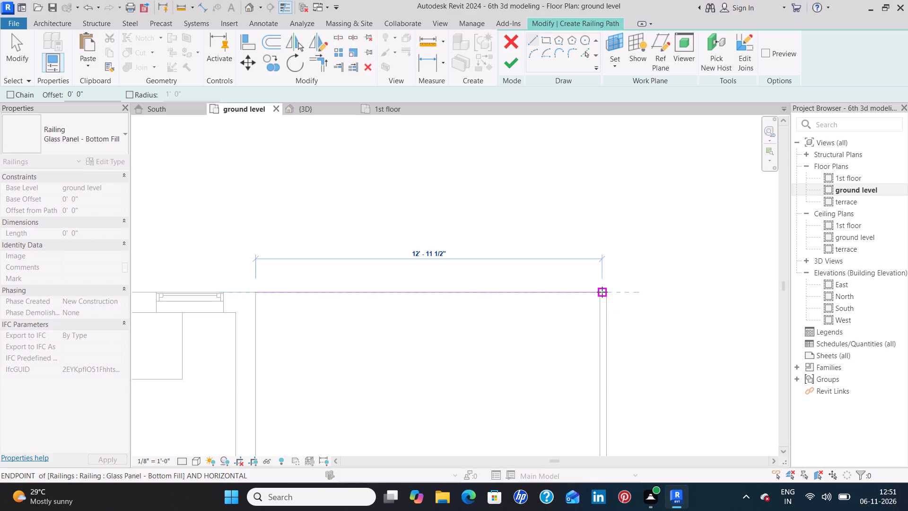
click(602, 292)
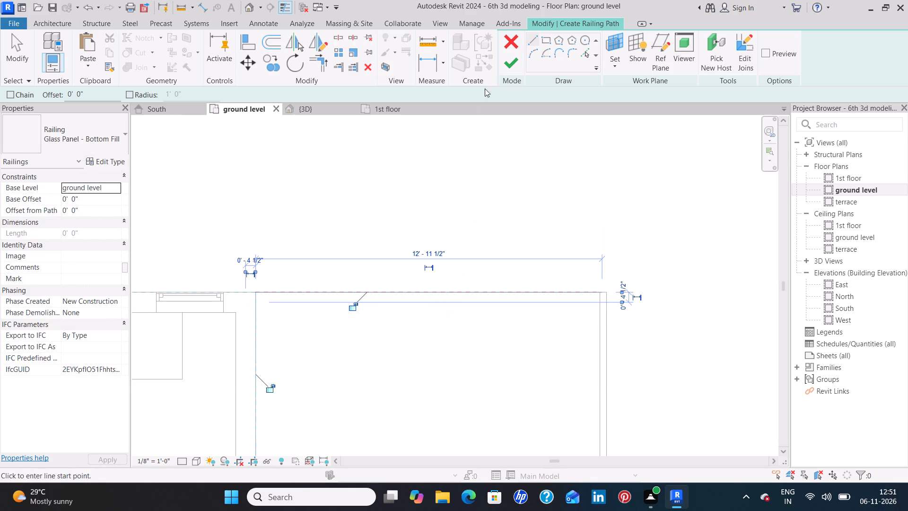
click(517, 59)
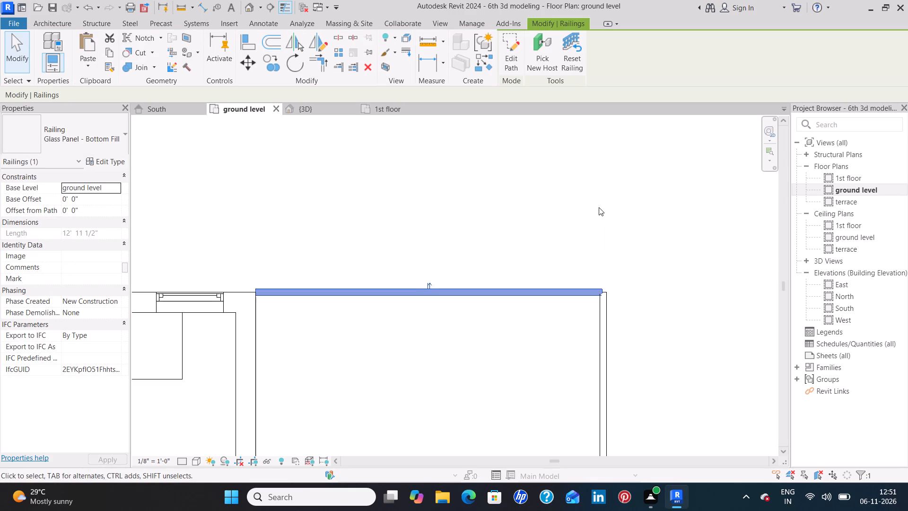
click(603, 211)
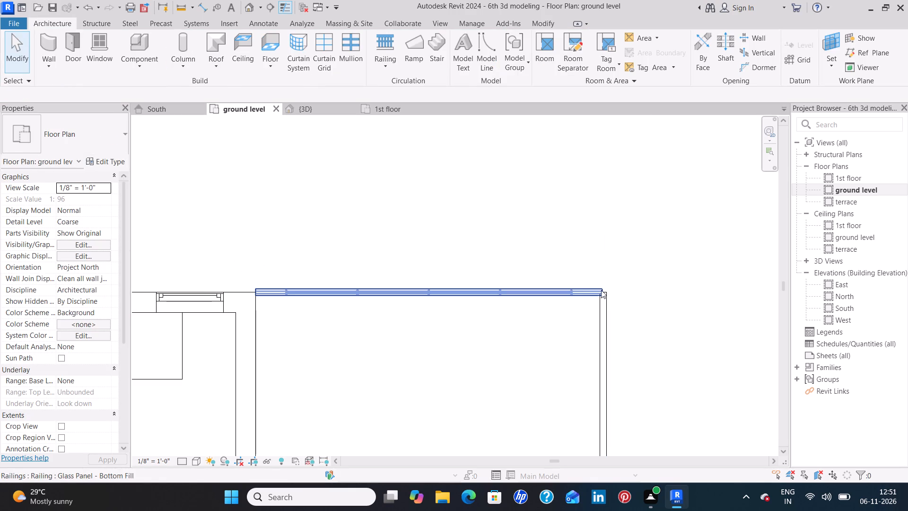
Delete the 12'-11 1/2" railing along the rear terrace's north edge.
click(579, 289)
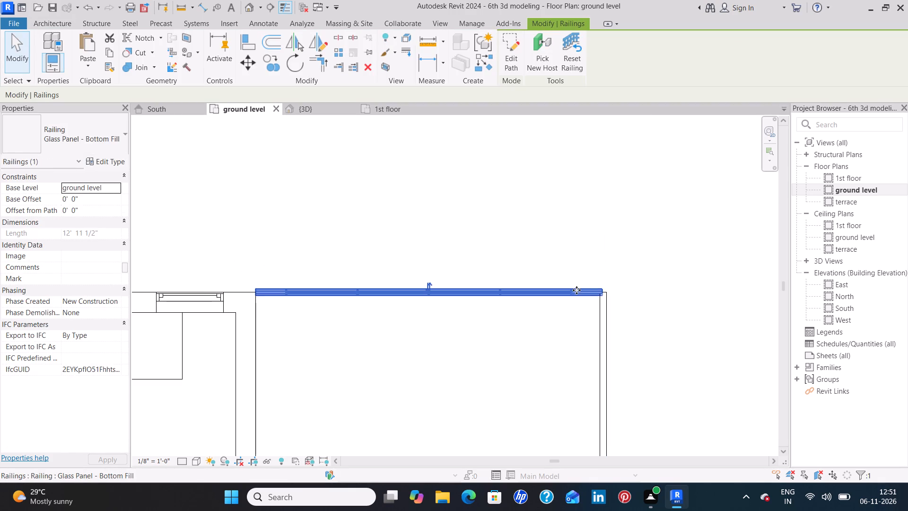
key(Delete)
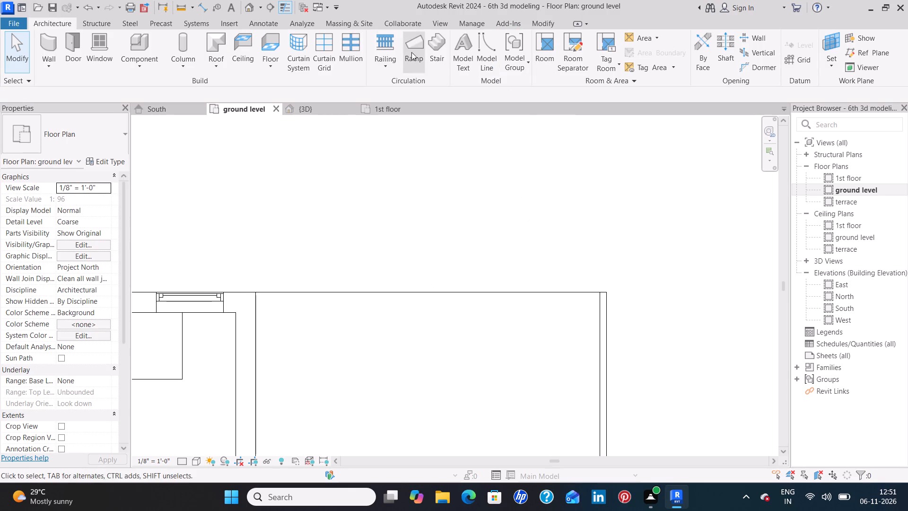
Create a Glass Panel - Bottom Fill railing with a 13'-1 1/2" path along the rear terrace's north edge, from house corner to northeast slab corner.
click(379, 40)
click(533, 45)
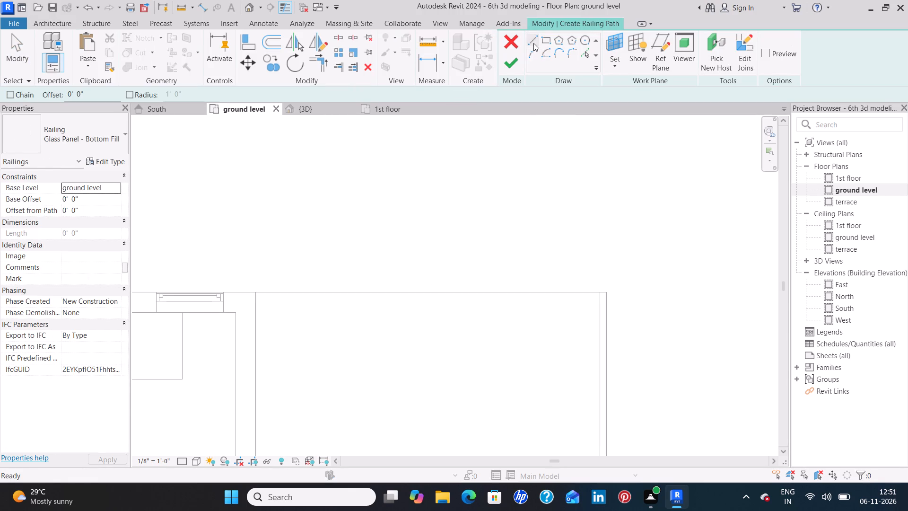
click(255, 291)
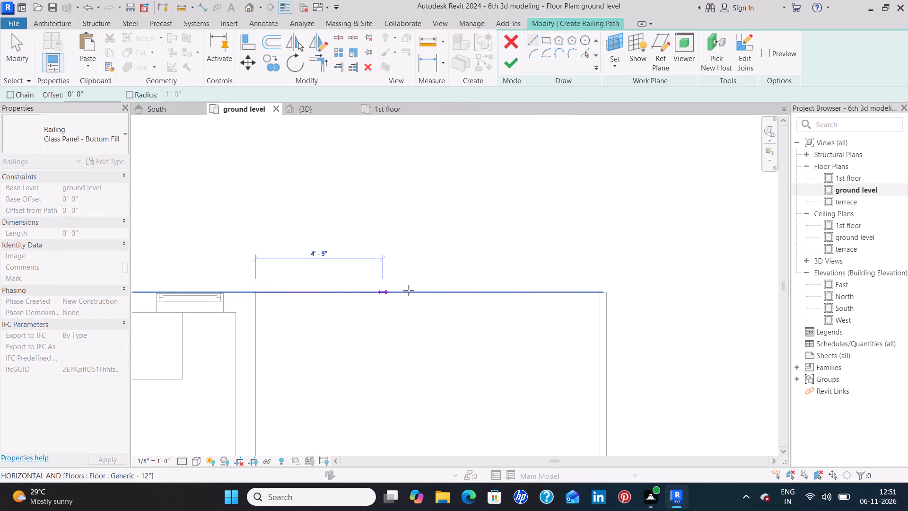
click(606, 293)
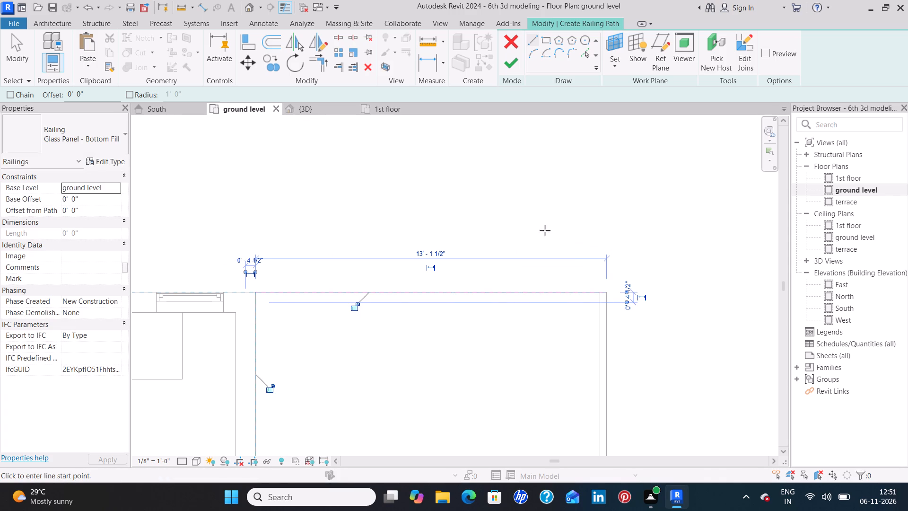
click(511, 62)
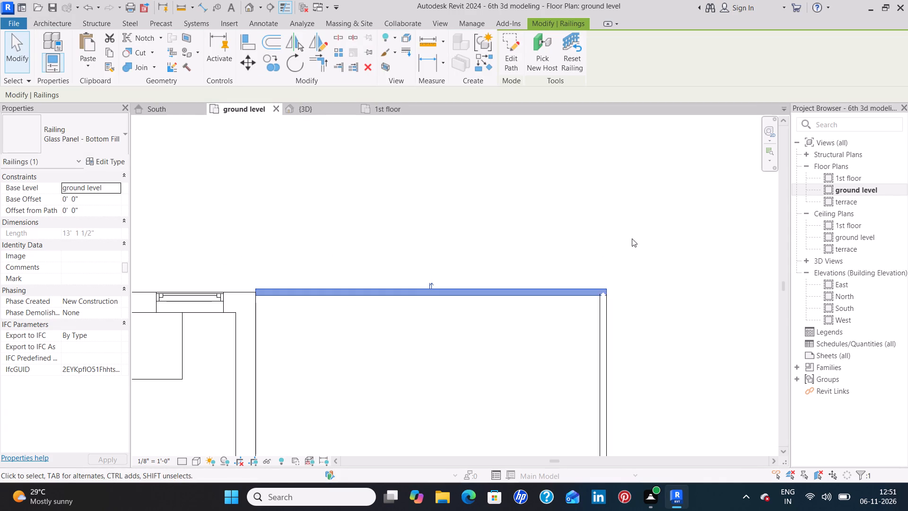
click(632, 238)
Examine the front and rear terrace railings in the ground level plan, the 3D view and the South elevation.
scroll(629, 283, down, 4)
scroll(651, 316, down, 3)
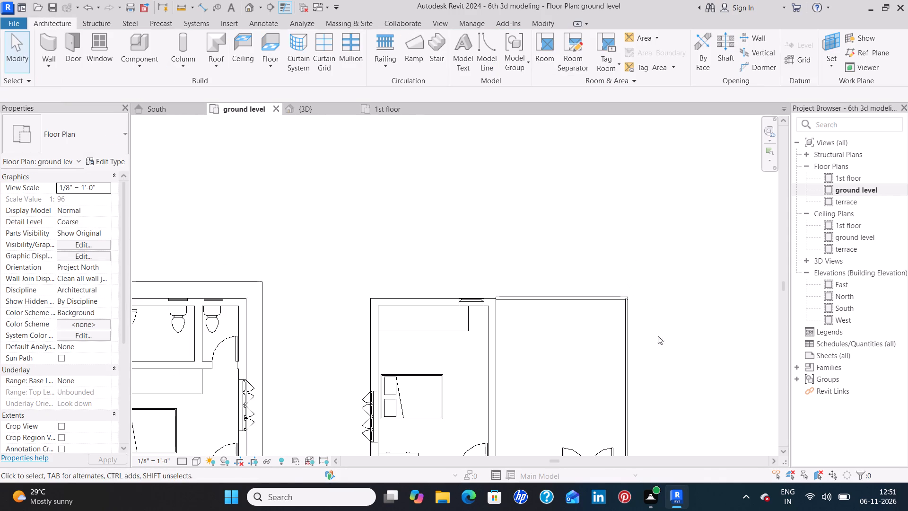
middle_drag(660, 346, 642, 239)
scroll(642, 238, down, 4)
middle_drag(659, 317, 656, 293)
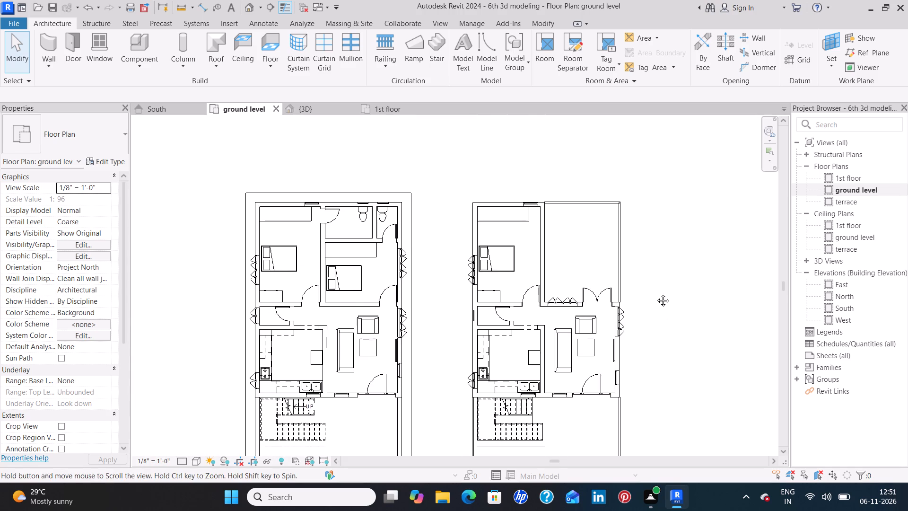
middle_drag(656, 293, 651, 241)
scroll(650, 235, down, 2)
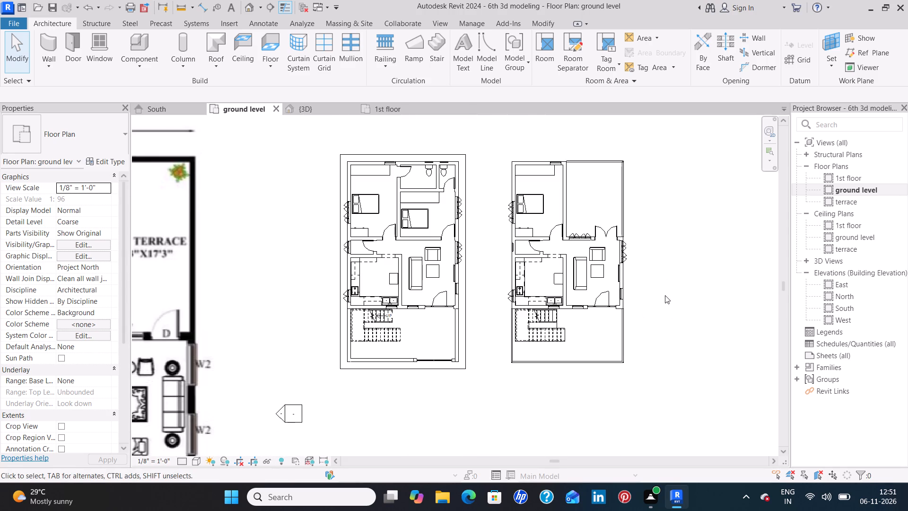
click(311, 108)
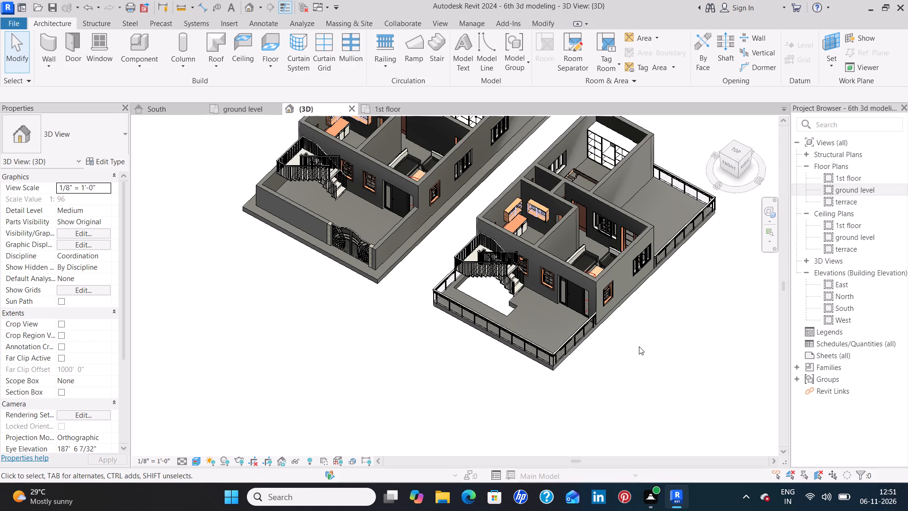
scroll(581, 366, down, 2)
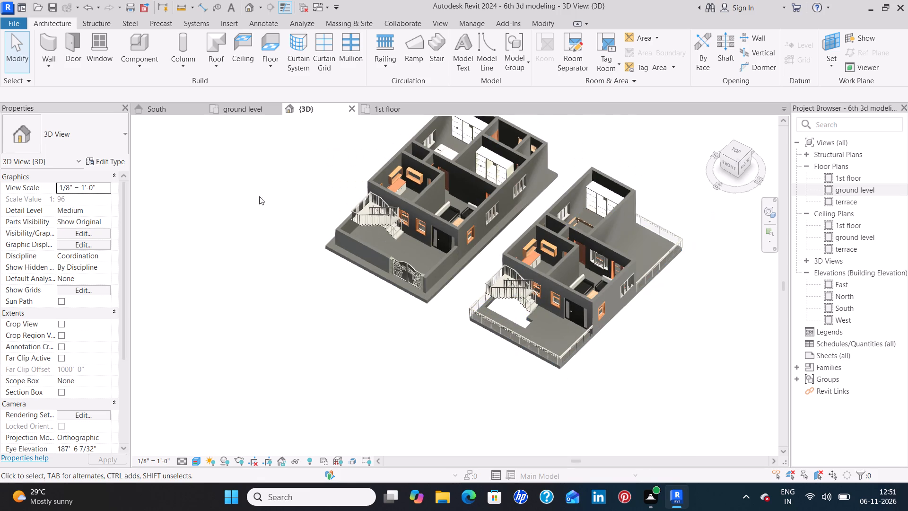
click(160, 109)
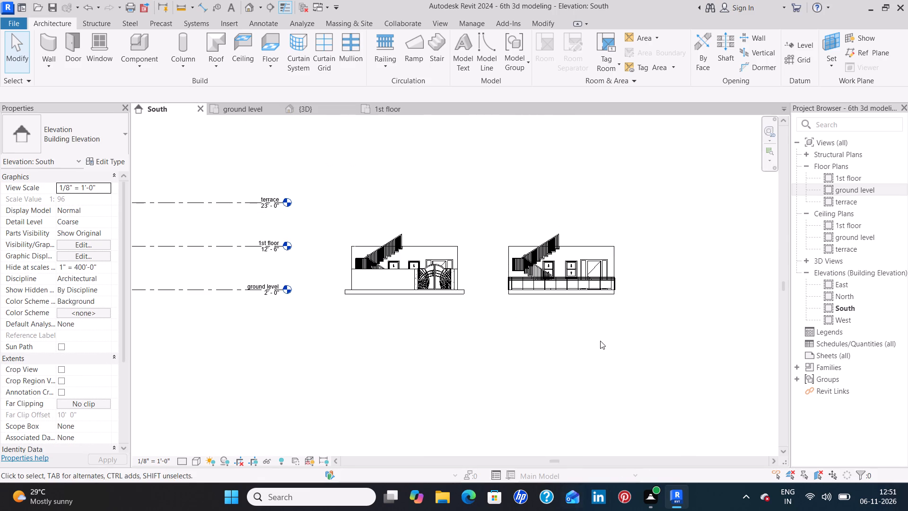
scroll(612, 331, up, 4)
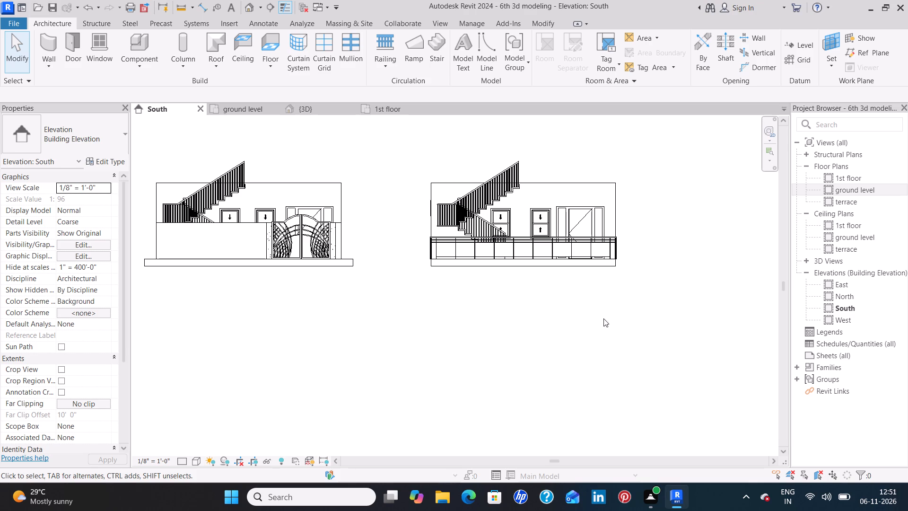
Select both houses' floor slabs in the South elevation and duplicate their Generic - 12" floor type under the suggested name.
click(340, 264)
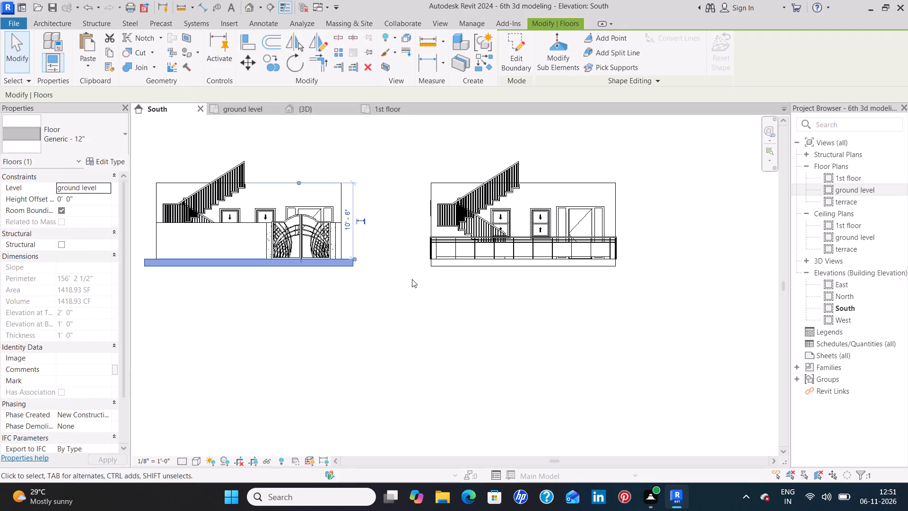
ctrl+click(445, 265)
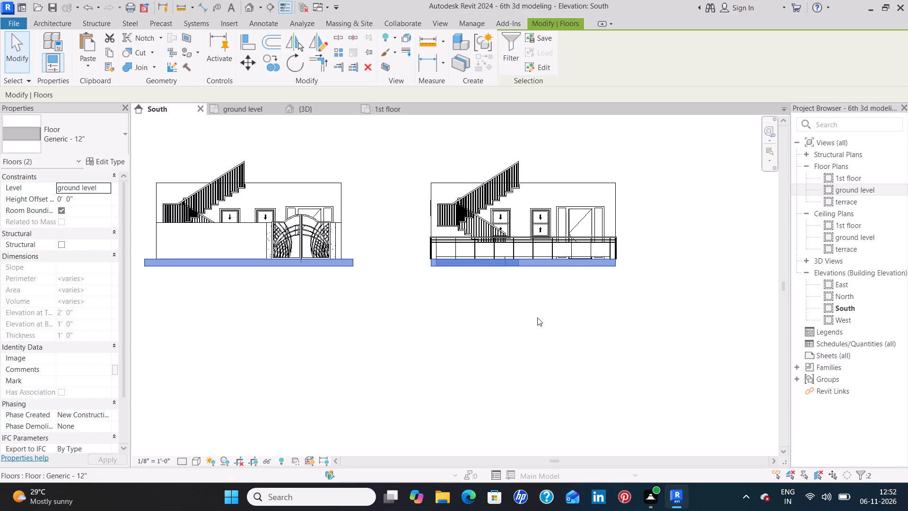
shift+middle_drag(542, 317, 544, 328)
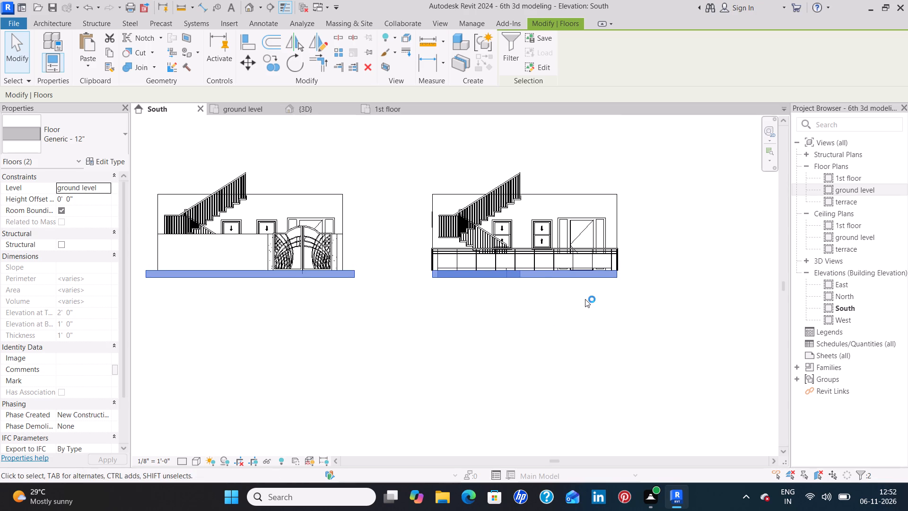
shift+middle_drag(657, 235, 655, 264)
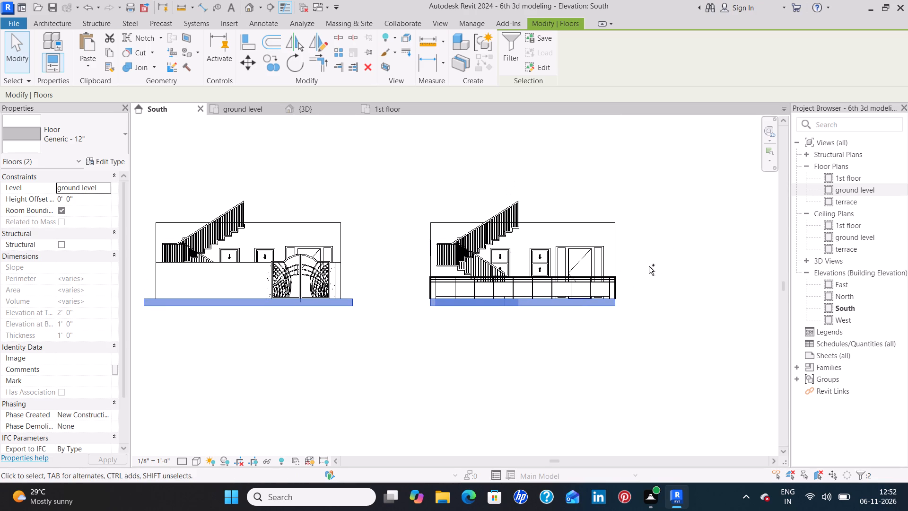
ctrl+middle_drag(648, 268, 645, 288)
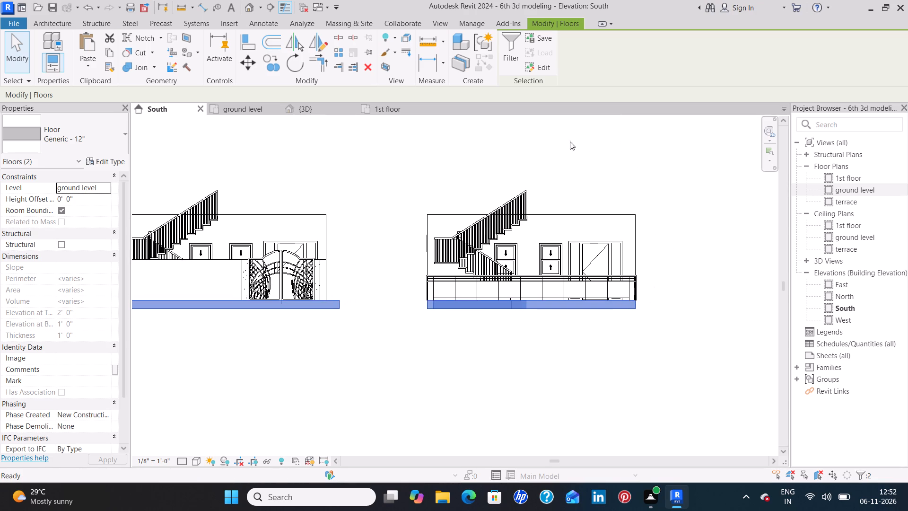
click(314, 109)
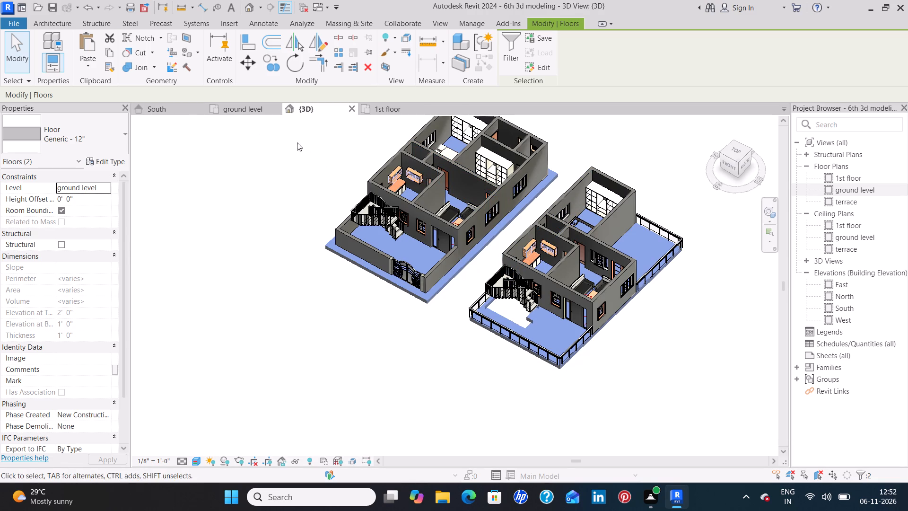
click(160, 111)
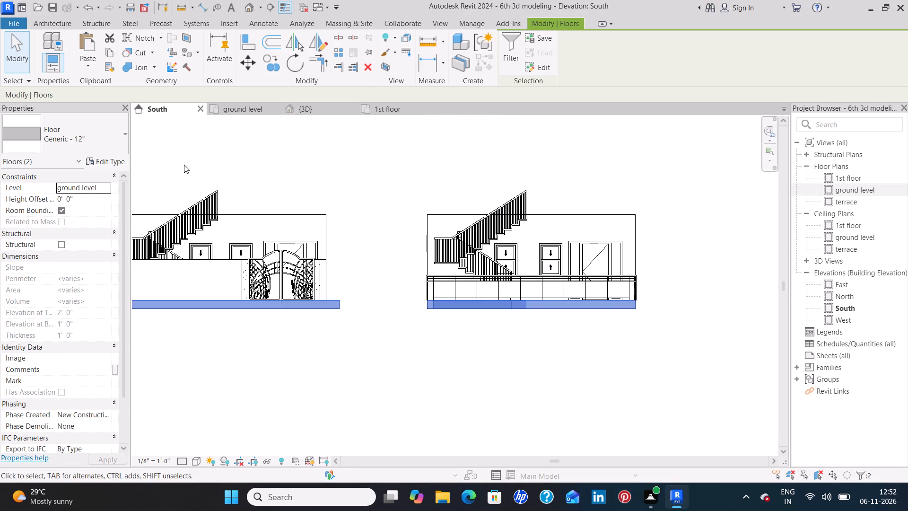
click(116, 141)
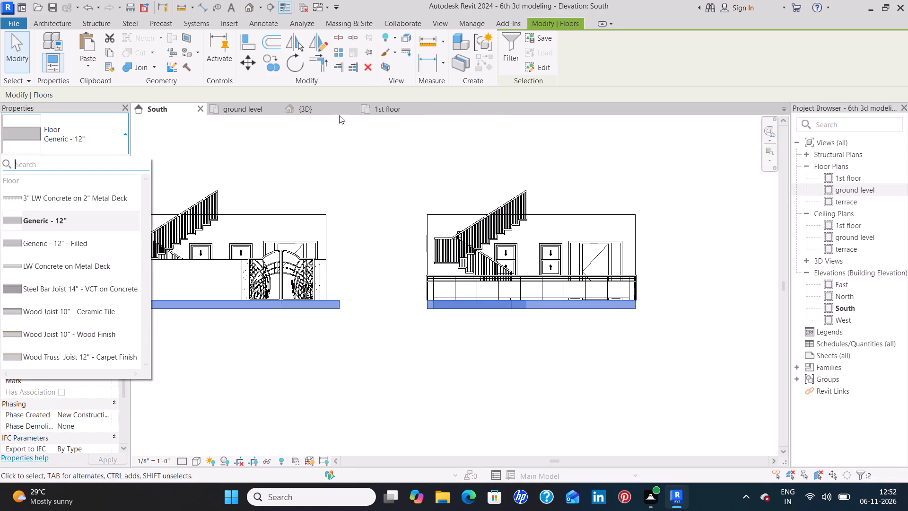
click(87, 149)
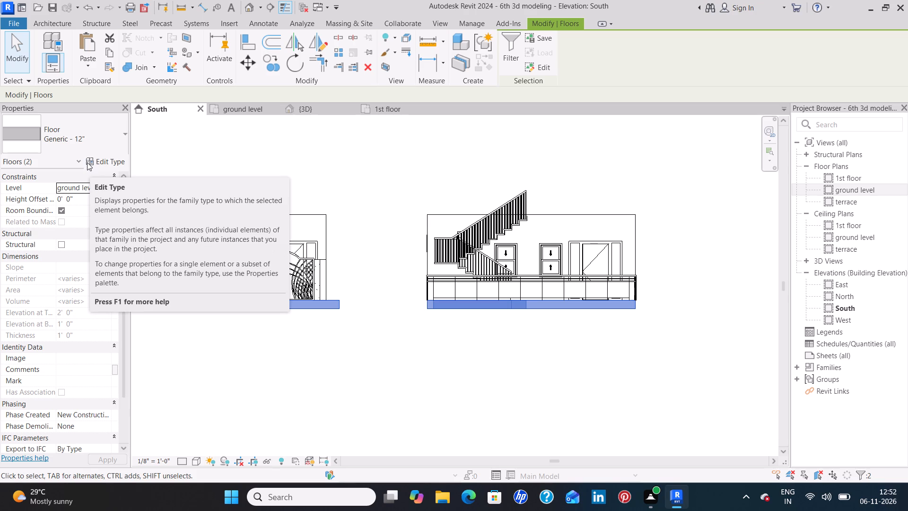
click(111, 159)
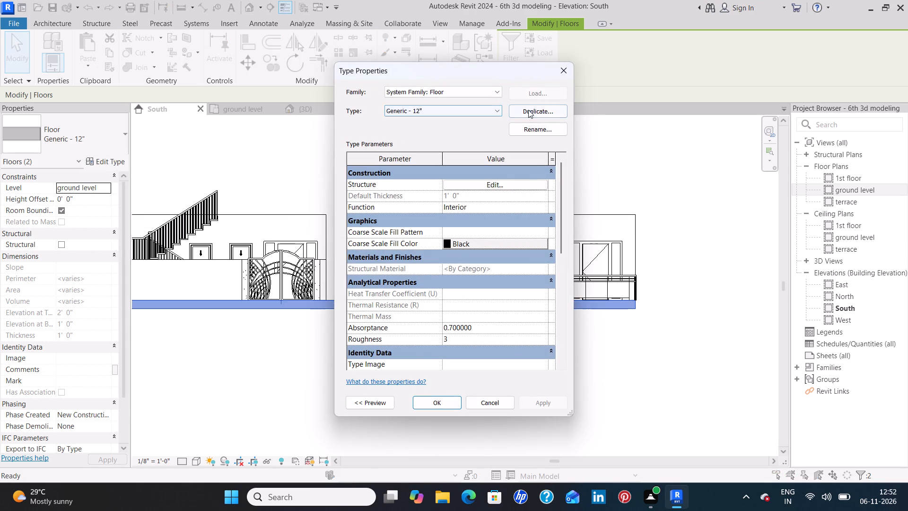
click(528, 110)
click(456, 272)
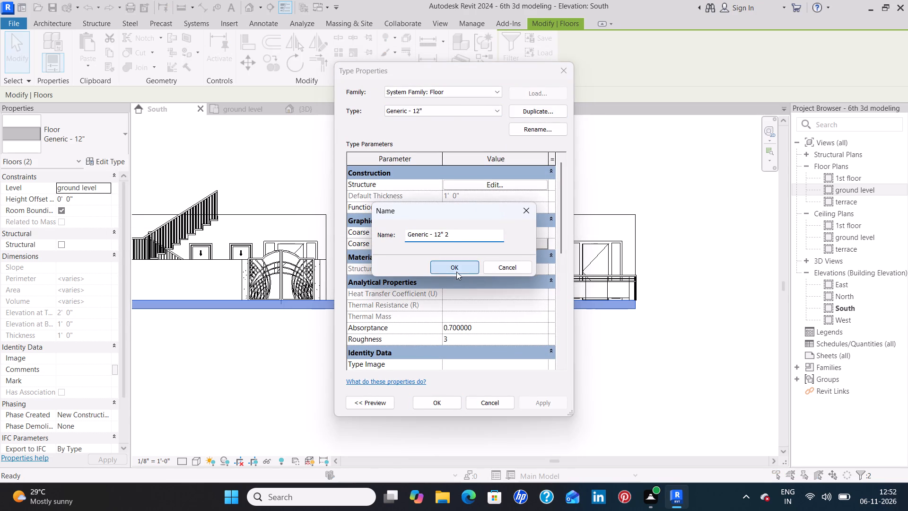
Set the duplicated floor type's structure layer thickness to 6" and apply it to both slabs.
click(505, 184)
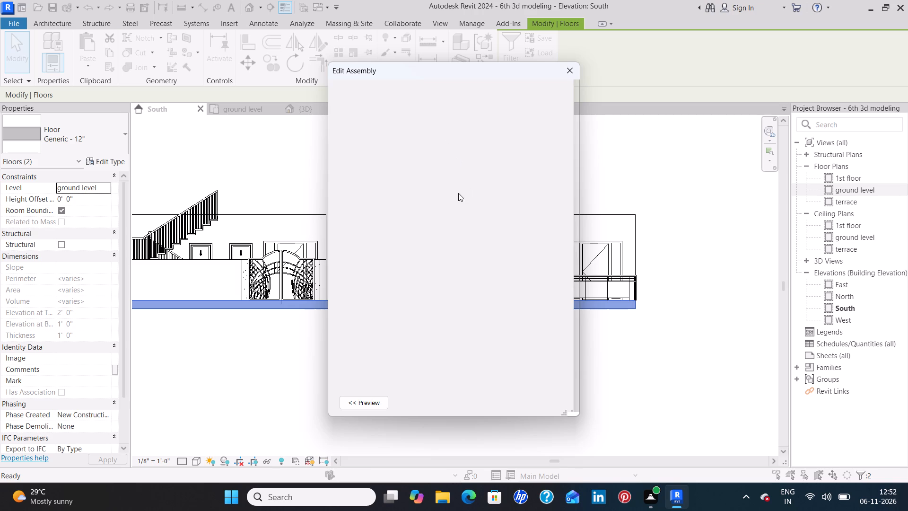
click(458, 193)
key(BackSpace)
text(6")
key(Return)
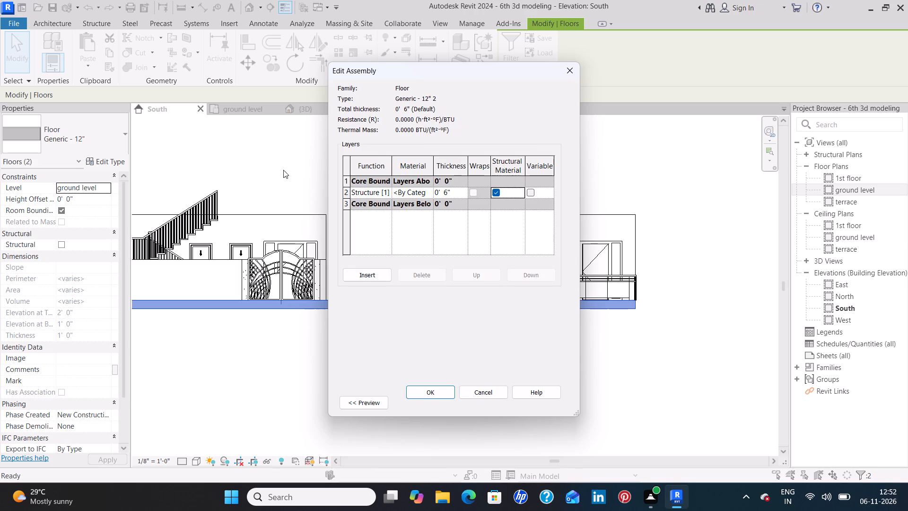
click(435, 388)
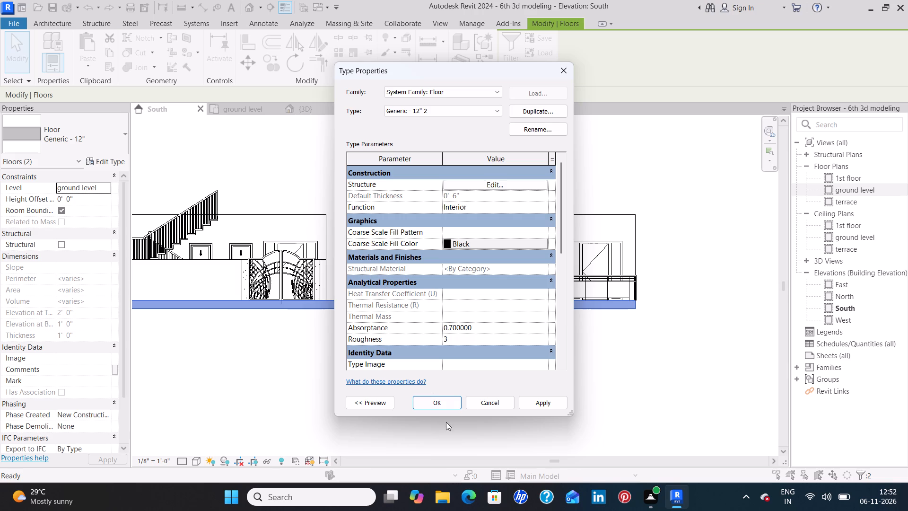
click(534, 402)
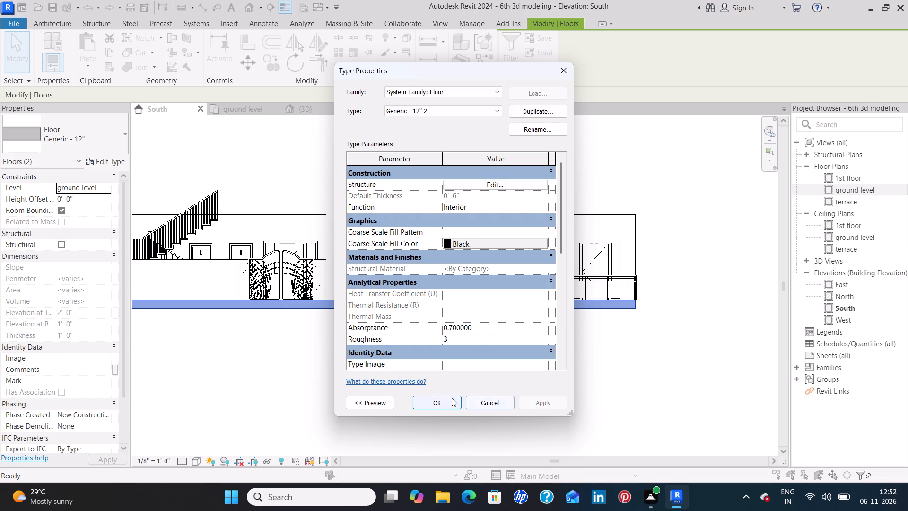
click(442, 399)
click(418, 384)
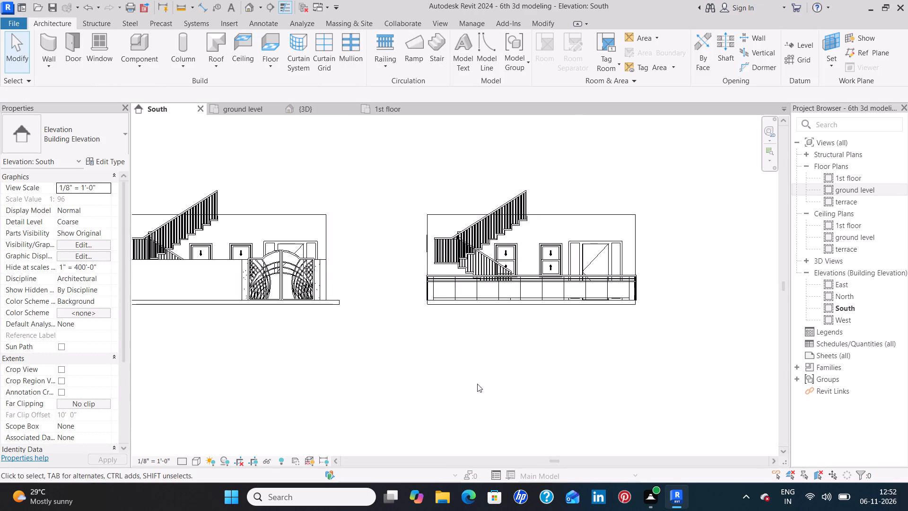
Select the Glass Panel - Bottom Fill railing around the upper floor's front terrace in the ground level plan.
scroll(516, 380, down, 2)
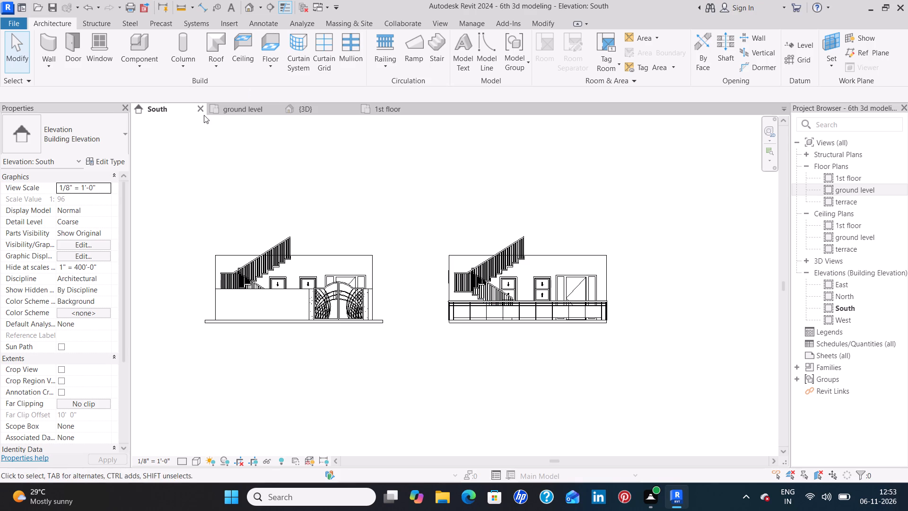
click(237, 108)
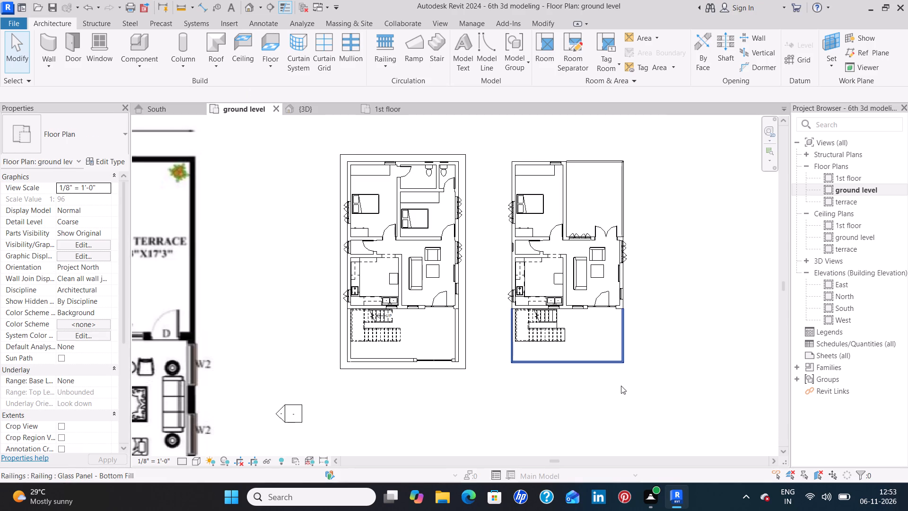
click(613, 365)
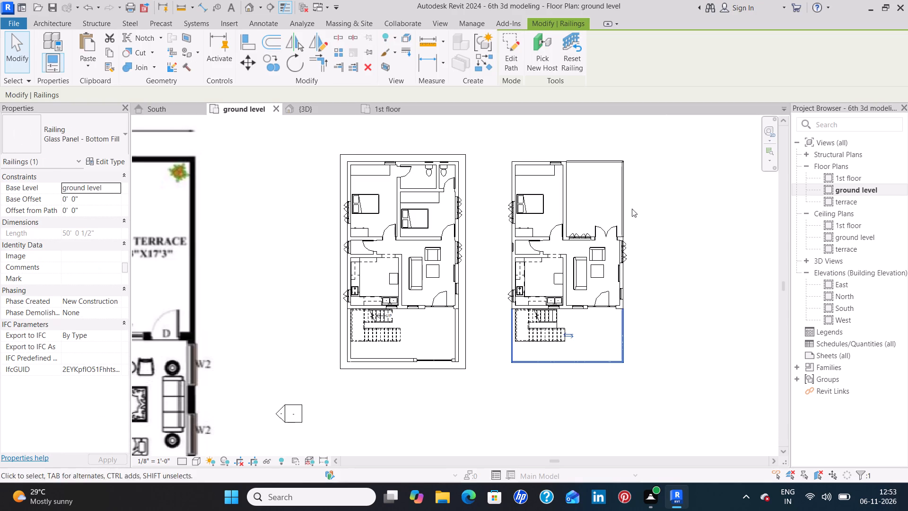
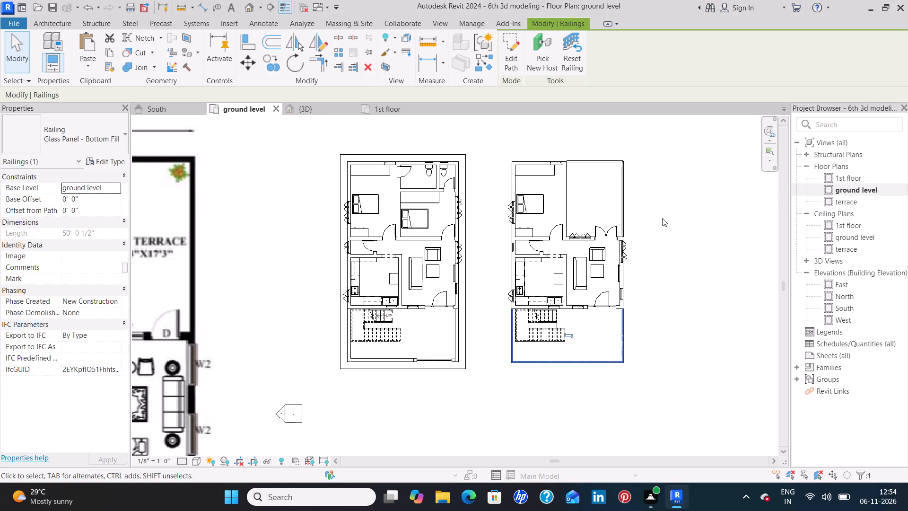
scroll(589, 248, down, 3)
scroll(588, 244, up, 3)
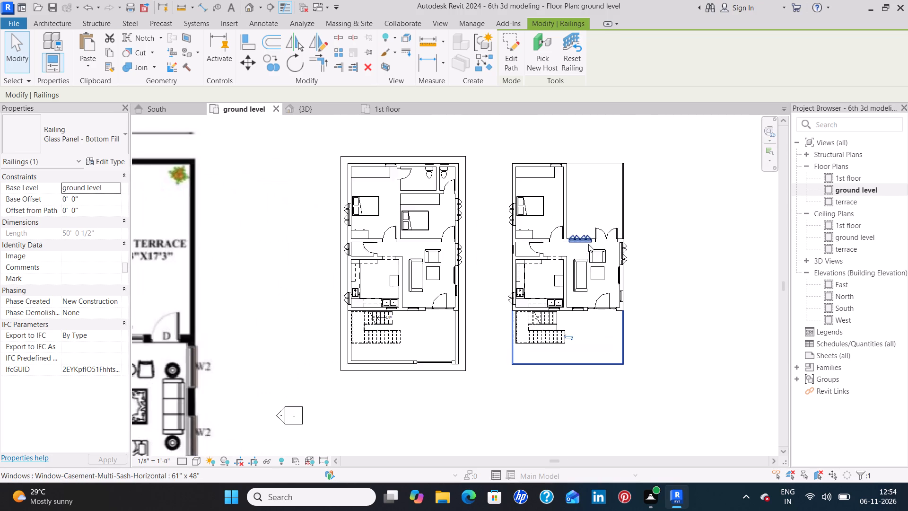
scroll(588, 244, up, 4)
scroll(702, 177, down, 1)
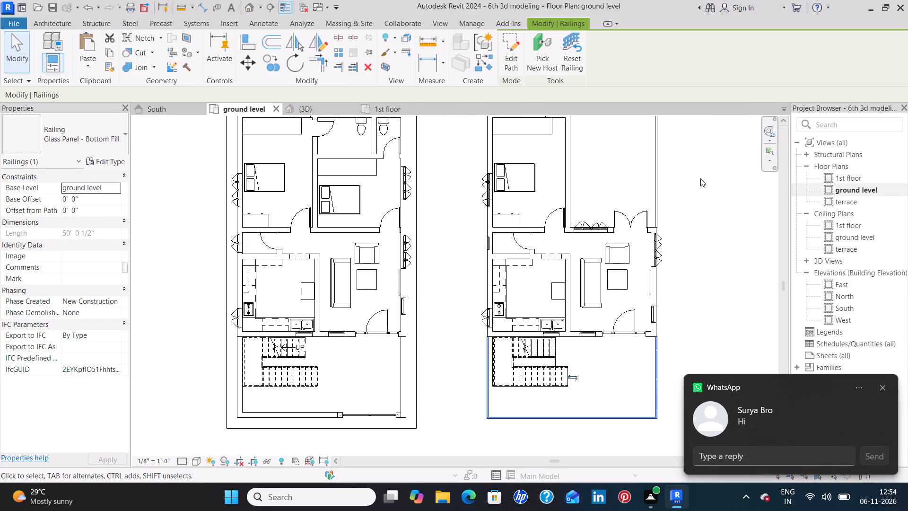
Reply to the incoming WhatsApp message with "ha chpu bro" and "ekkada unnv" on a second line.
click(742, 459)
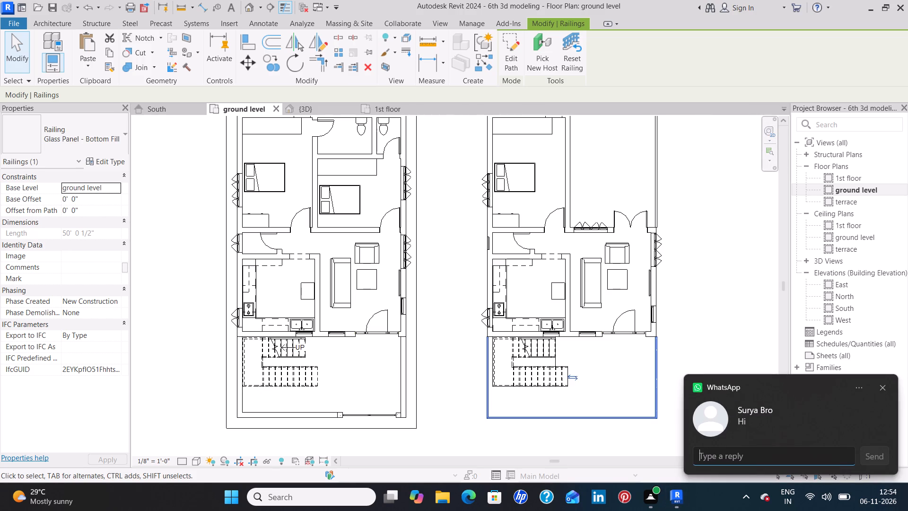
key(h)
key(a)
key(space)
text(chu)
key(space)
key(BackSpace)
key(BackSpace)
text(pu)
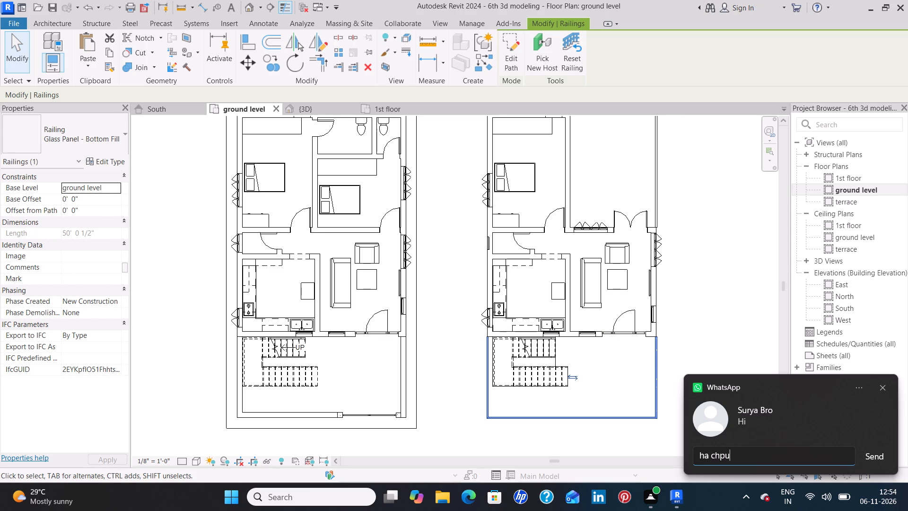
key(space)
text(bro)
key(space)
key(Return)
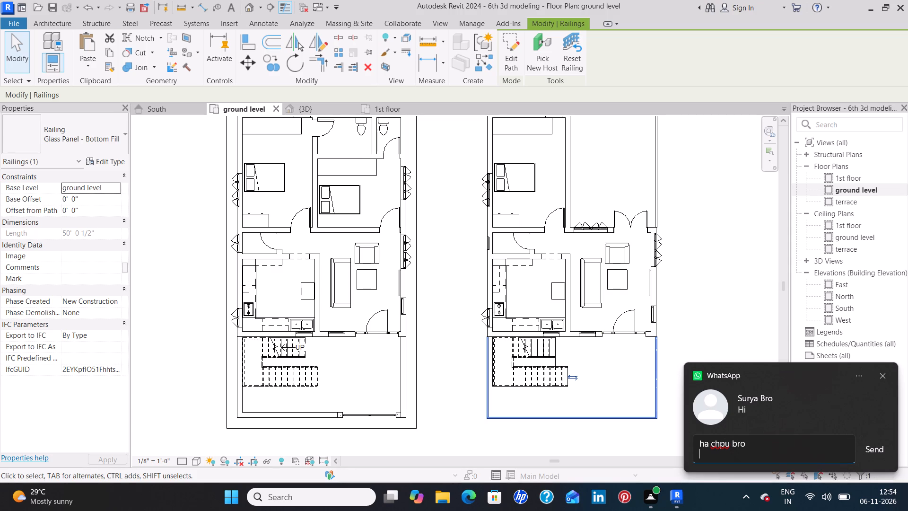
text(ekkada ujnv)
key(BackSpace)
key(BackSpace)
key(BackSpace)
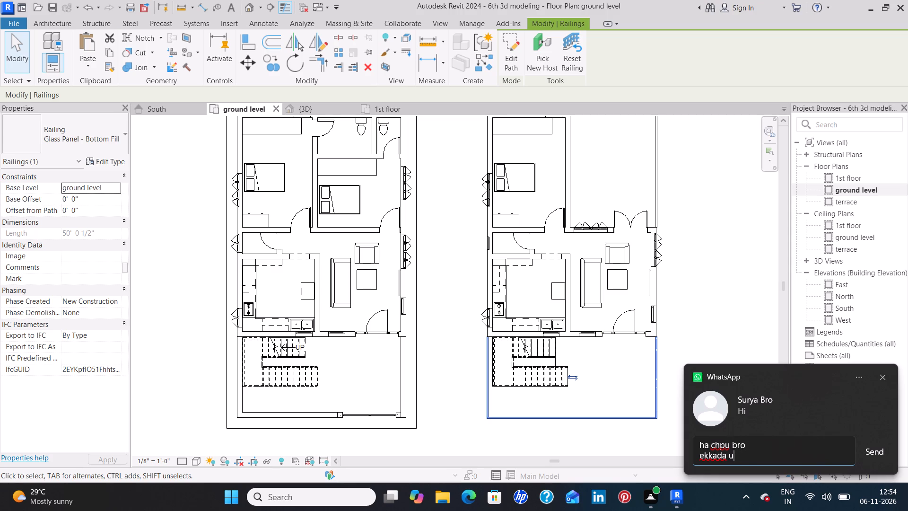
text(nnv)
click(871, 453)
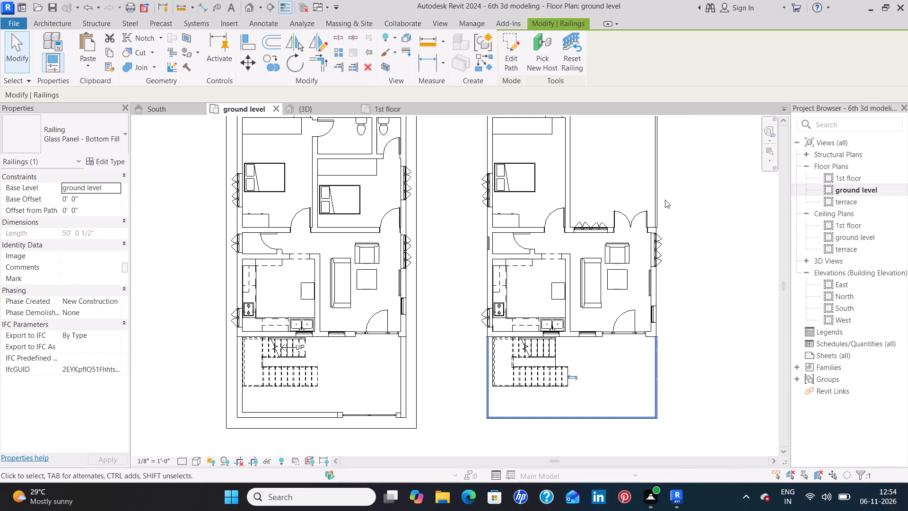
Add the two terrace railings to the selected front railing, set their base offset to 1' 0", and check them in 3D.
scroll(672, 196, down, 1)
middle_drag(687, 208, 685, 216)
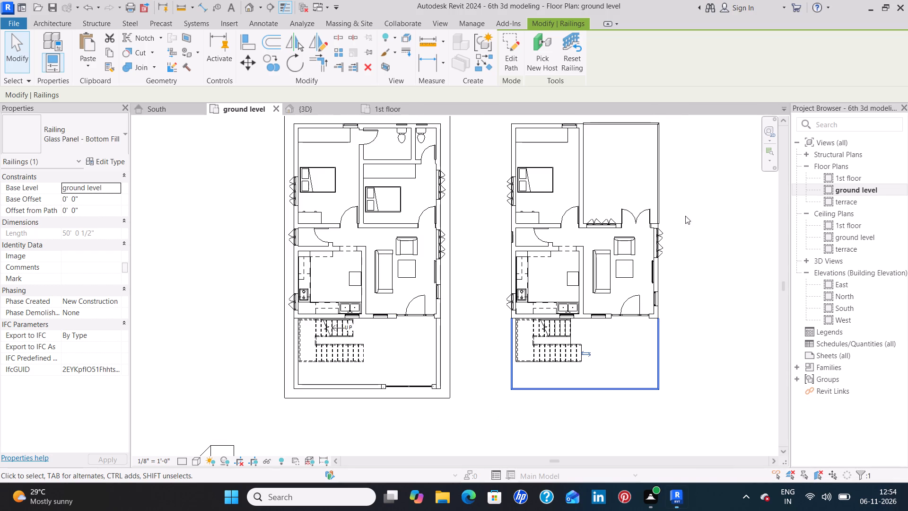
middle_drag(685, 216, 666, 246)
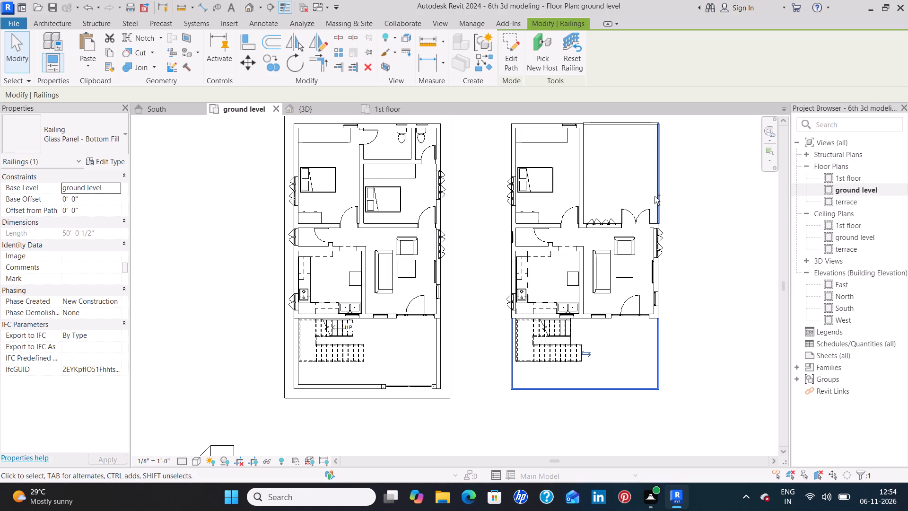
ctrl+click(658, 196)
ctrl+click(634, 123)
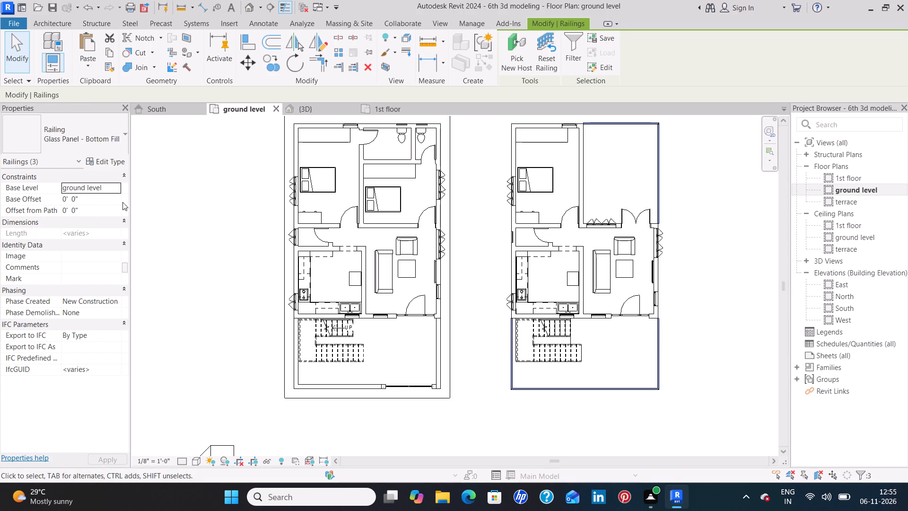
click(90, 199)
key(BackSpace)
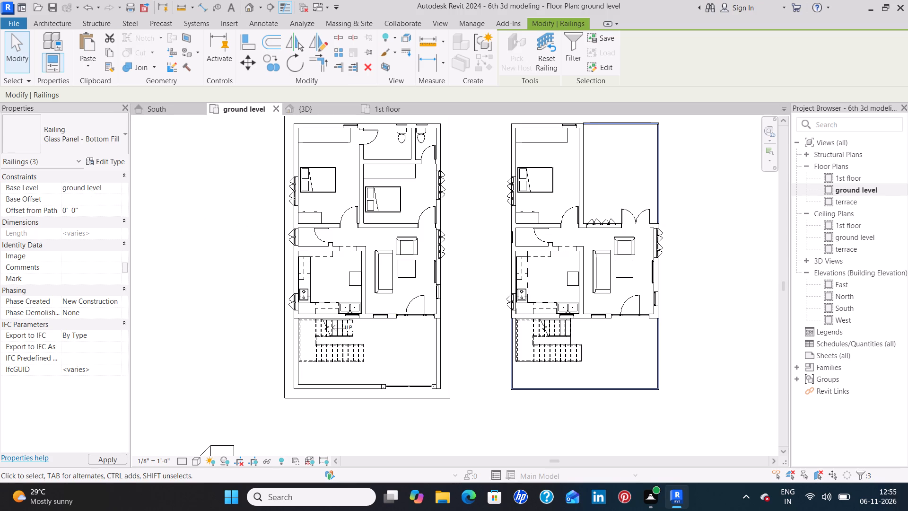
key(1)
key(apostrophe)
key(Return)
click(106, 461)
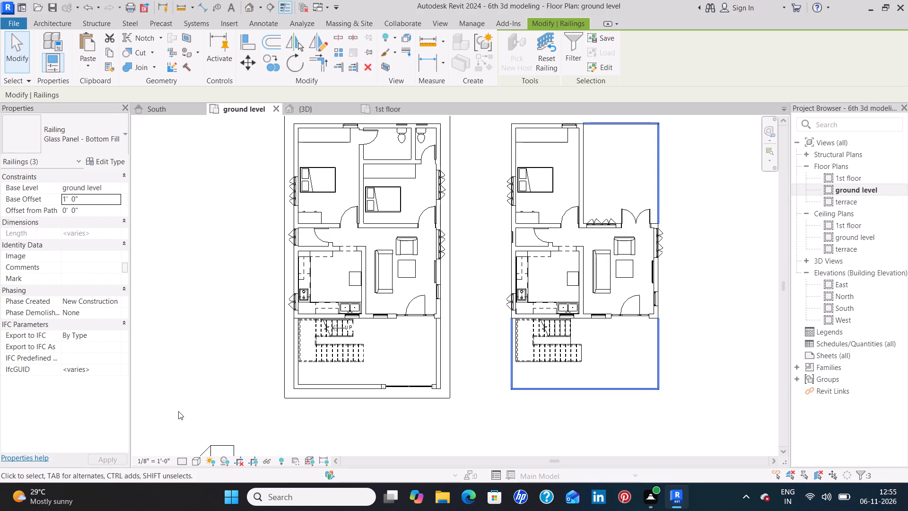
click(178, 411)
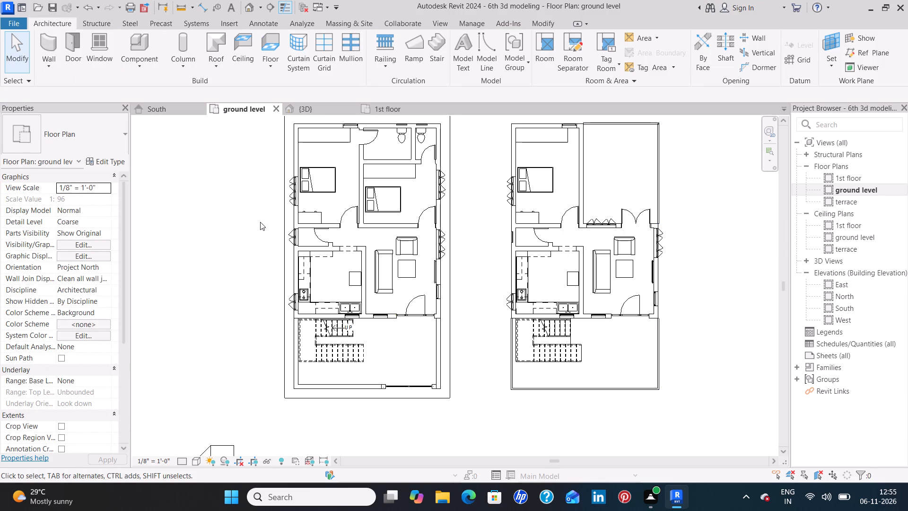
click(308, 106)
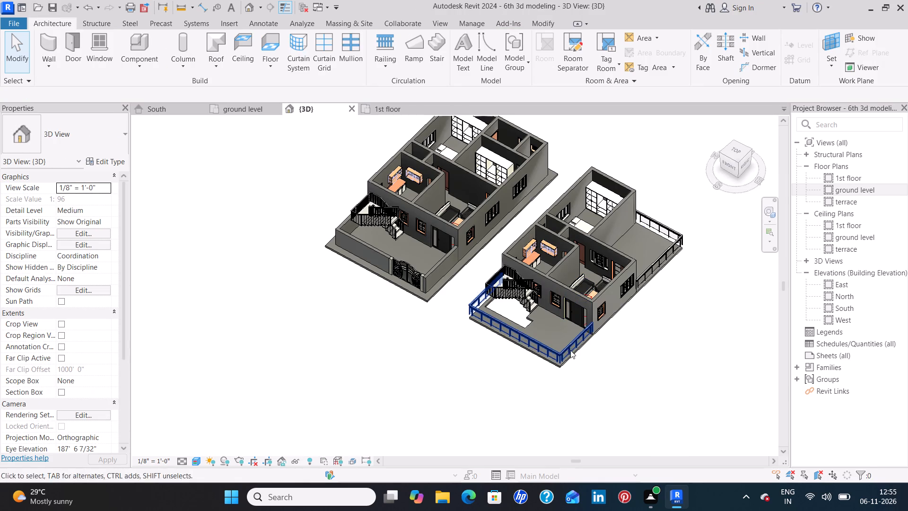
shift+middle_drag(632, 369, 686, 258)
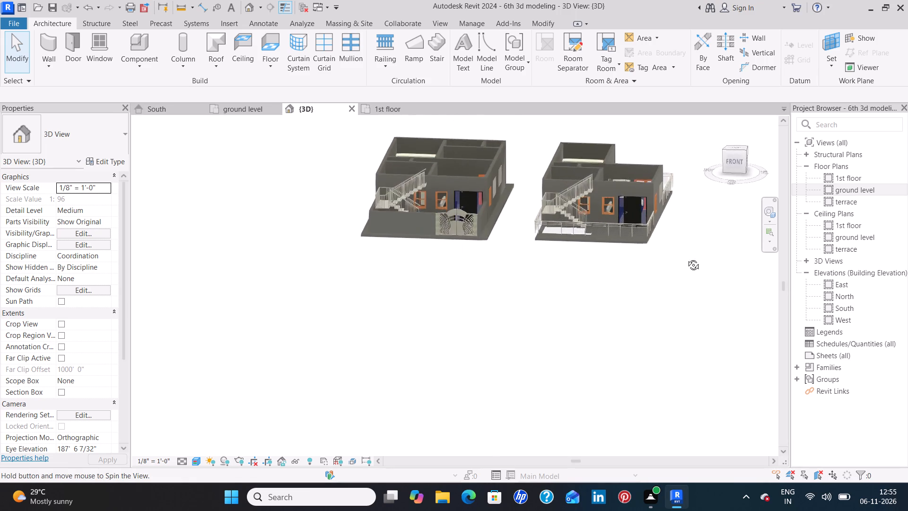
shift+middle_drag(686, 258, 622, 299)
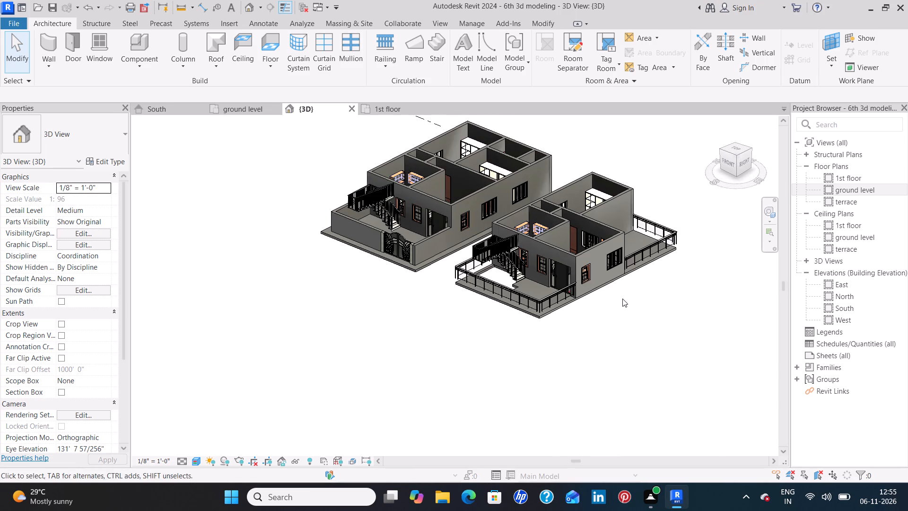
scroll(622, 299, down, 2)
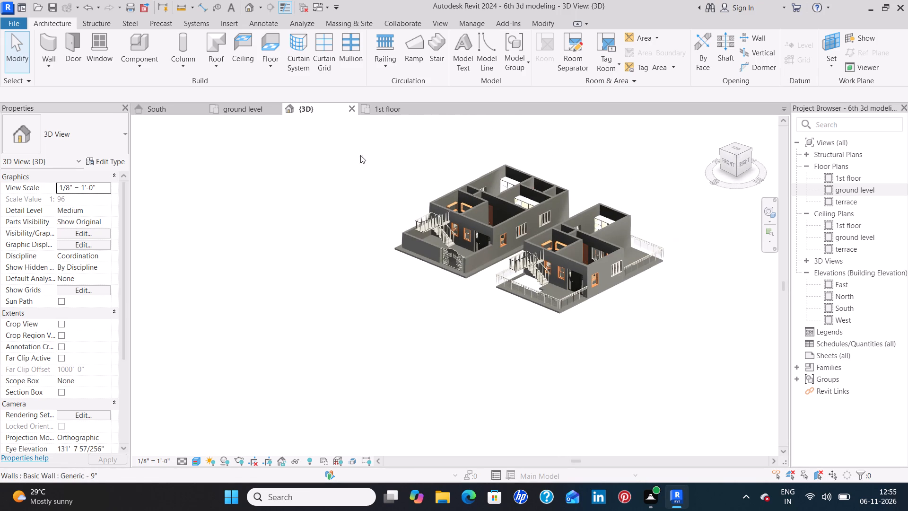
On ground level, draw a Generic - 9" wall, Unconnected height 1' 0", about 12' 6" along the stair-side railing, unjoining conflicting elements.
click(247, 111)
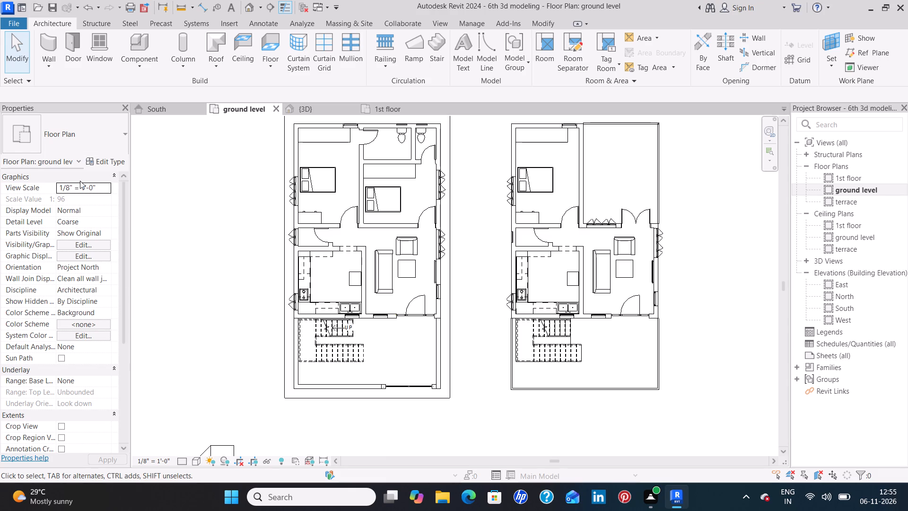
click(52, 40)
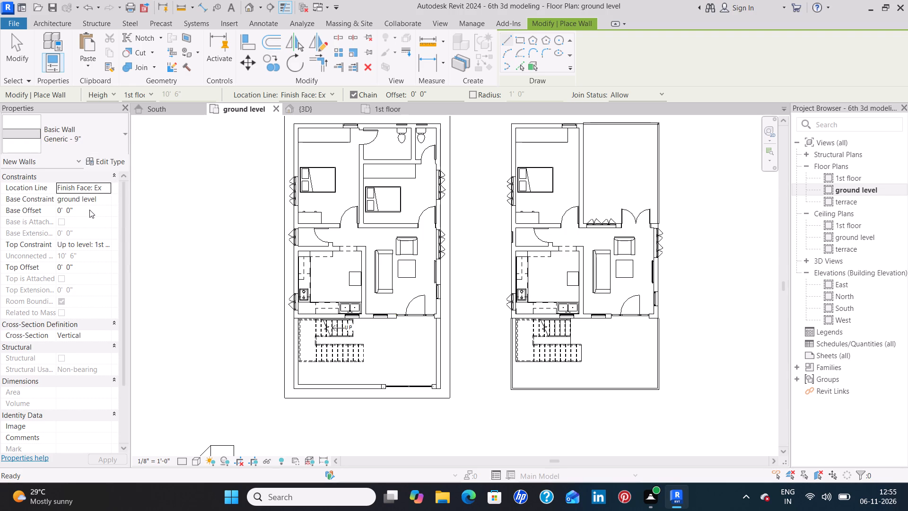
click(107, 247)
click(105, 257)
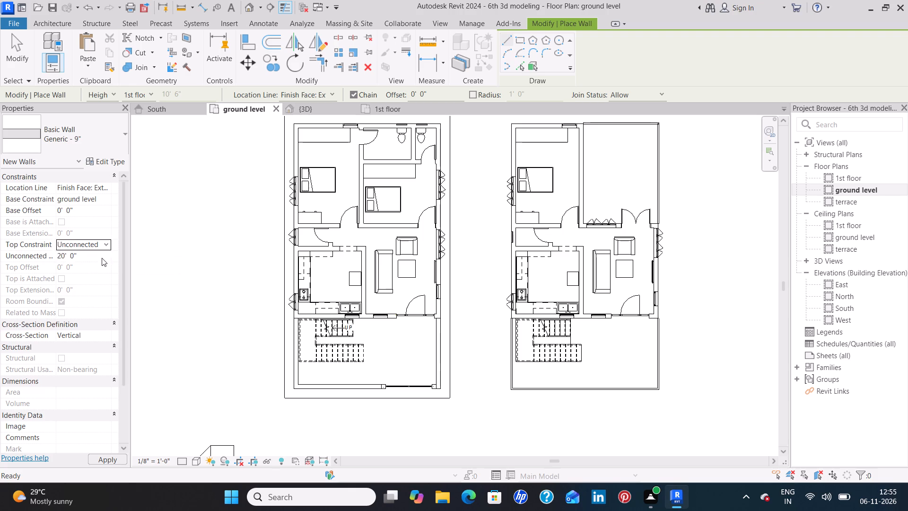
click(102, 258)
key(BackSpace)
key(1)
key(apostrophe)
key(Return)
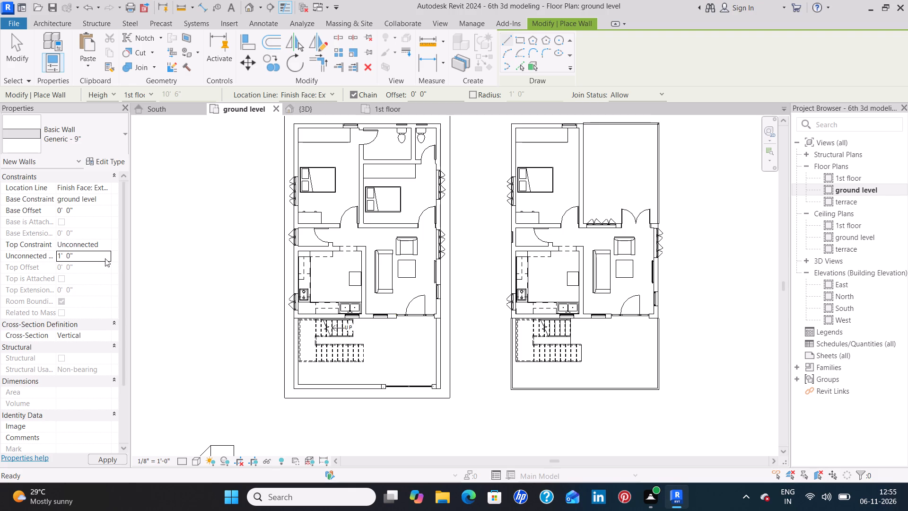
click(95, 458)
scroll(515, 315, up, 4)
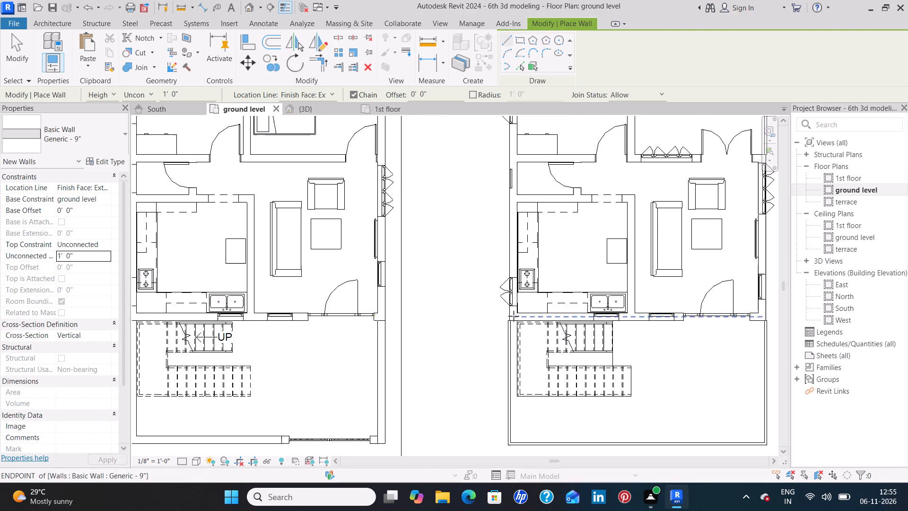
scroll(514, 316, up, 4)
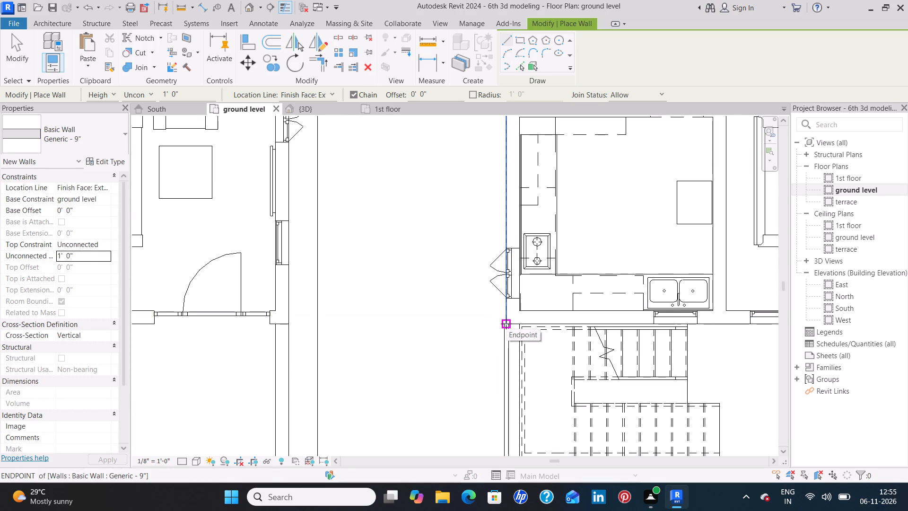
click(506, 324)
key(space)
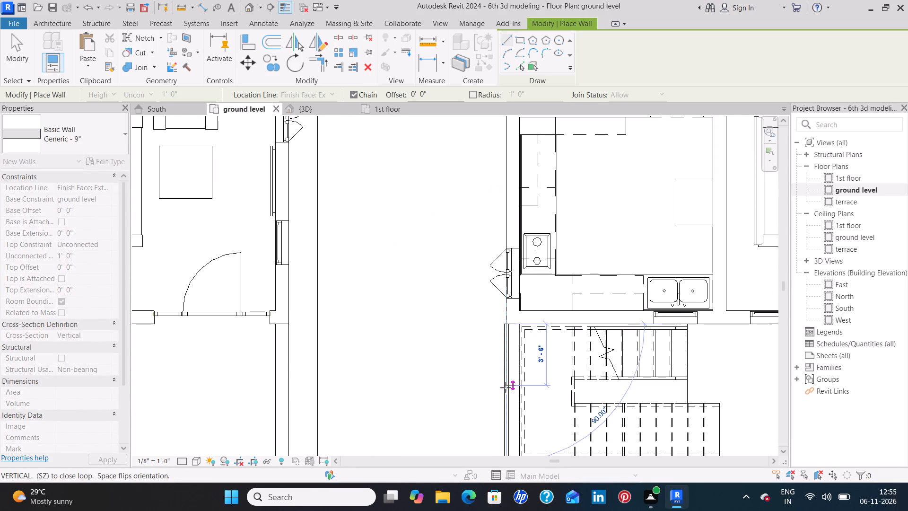
middle_drag(505, 388, 505, 265)
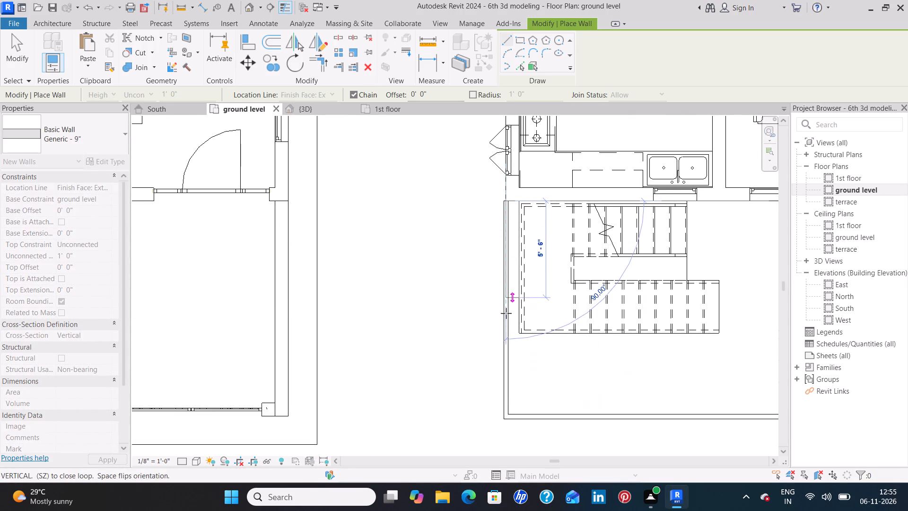
middle_click(508, 417)
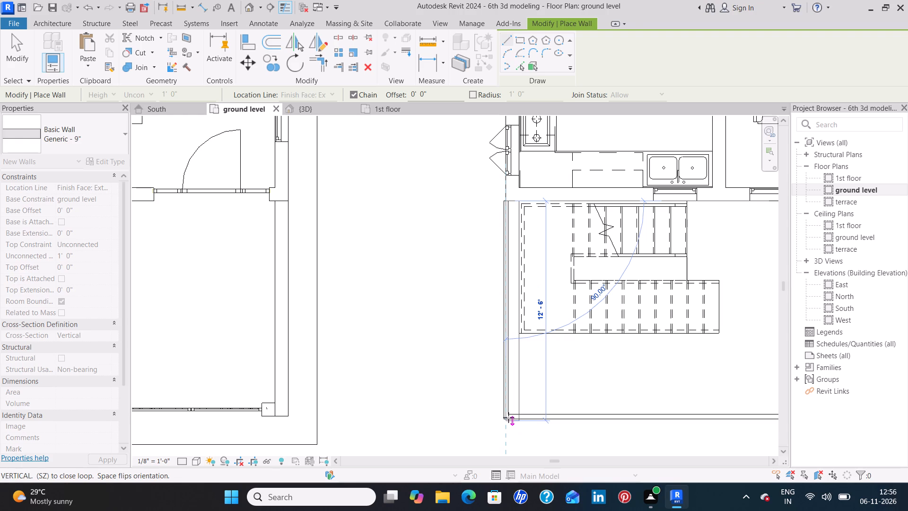
click(508, 417)
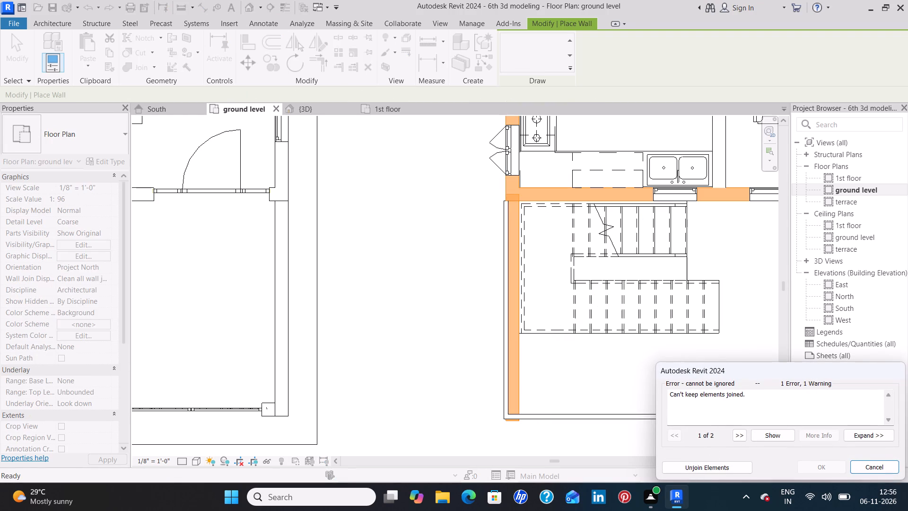
click(710, 467)
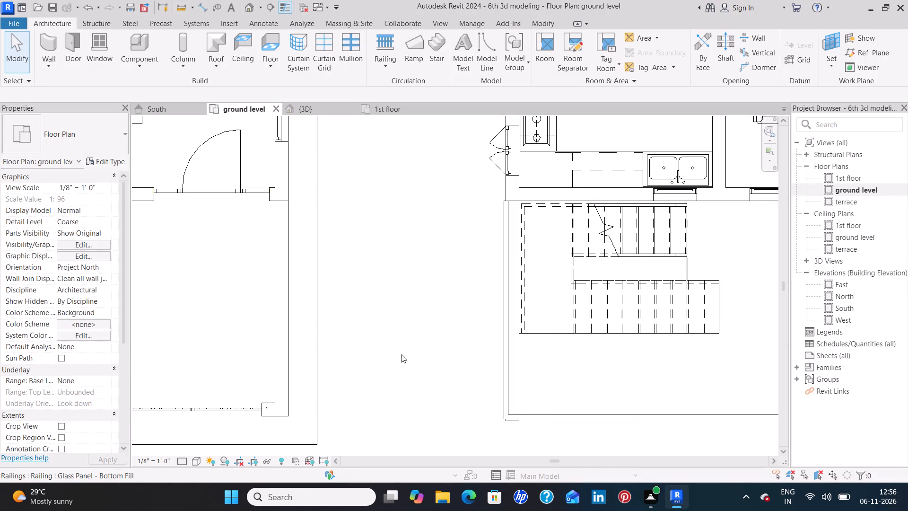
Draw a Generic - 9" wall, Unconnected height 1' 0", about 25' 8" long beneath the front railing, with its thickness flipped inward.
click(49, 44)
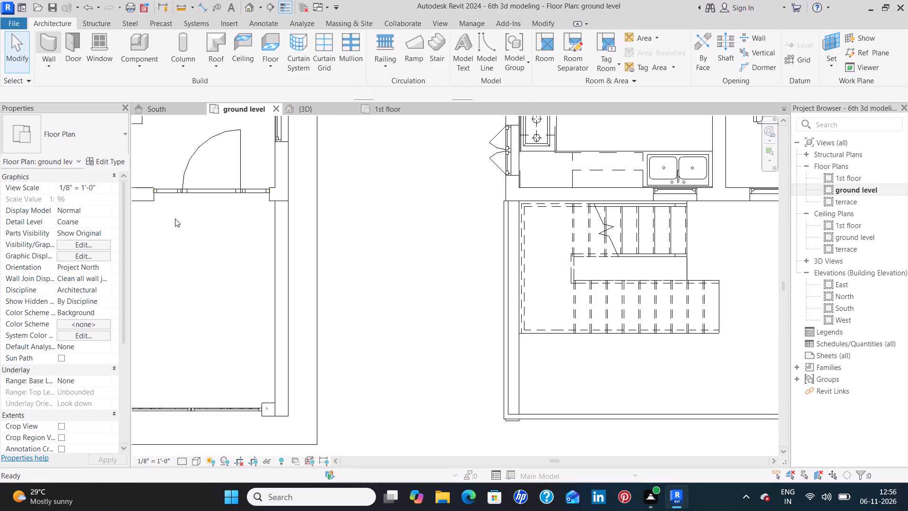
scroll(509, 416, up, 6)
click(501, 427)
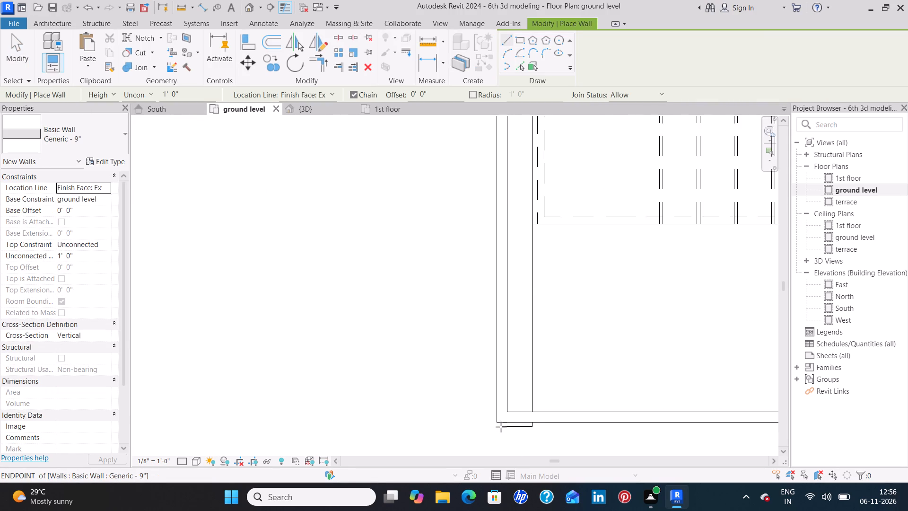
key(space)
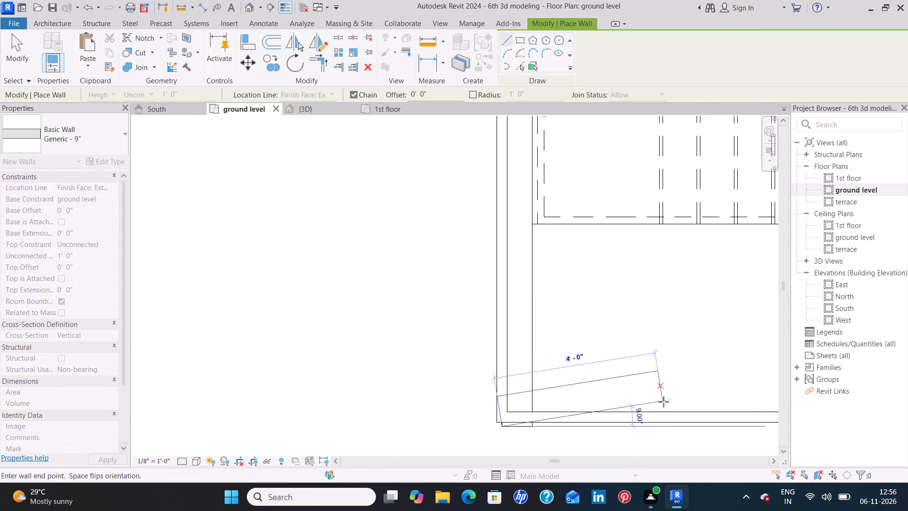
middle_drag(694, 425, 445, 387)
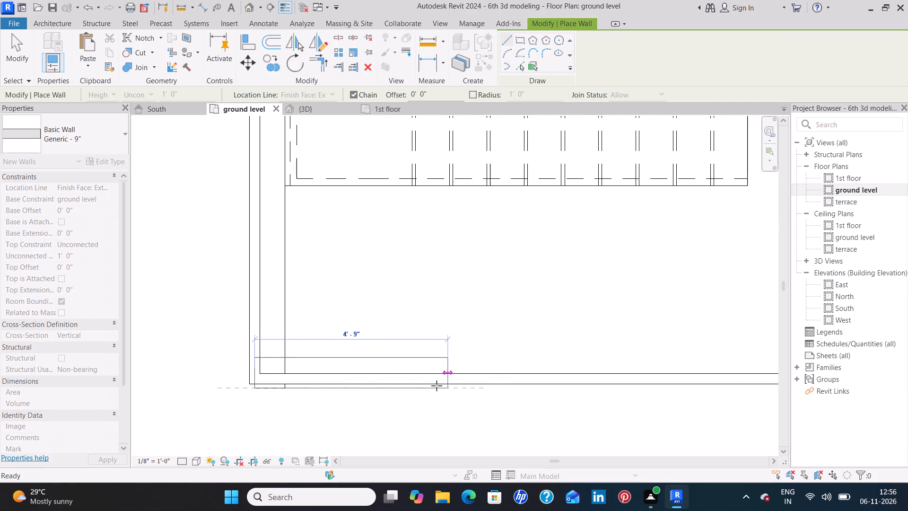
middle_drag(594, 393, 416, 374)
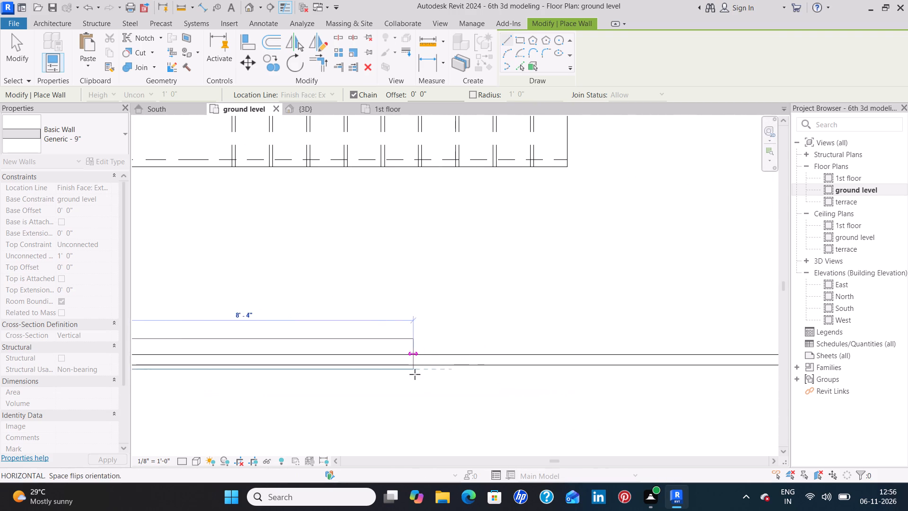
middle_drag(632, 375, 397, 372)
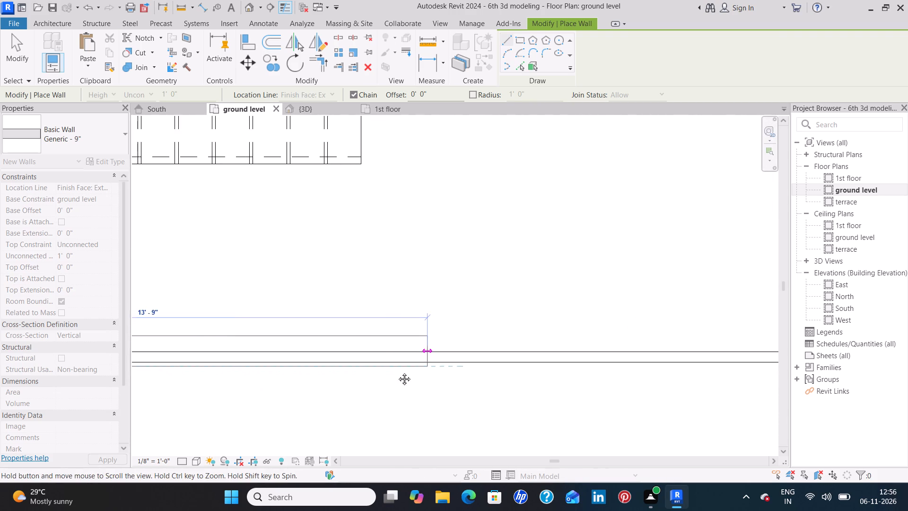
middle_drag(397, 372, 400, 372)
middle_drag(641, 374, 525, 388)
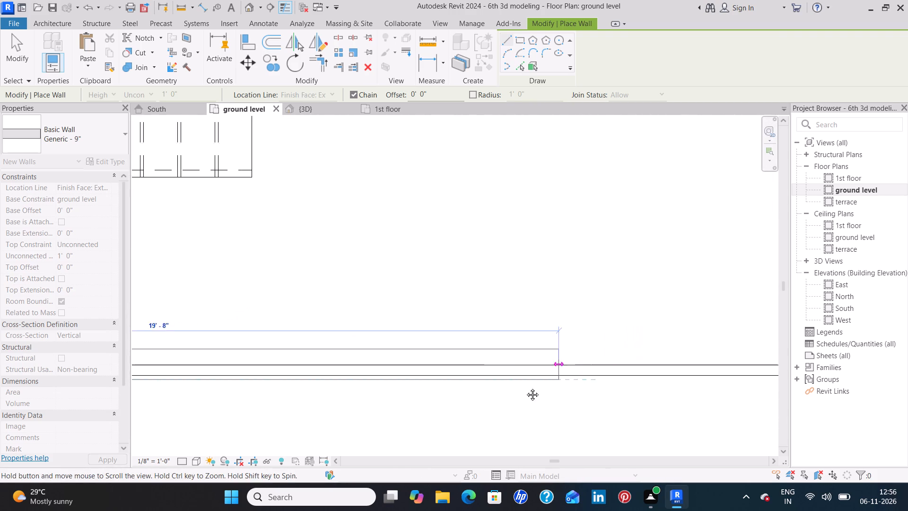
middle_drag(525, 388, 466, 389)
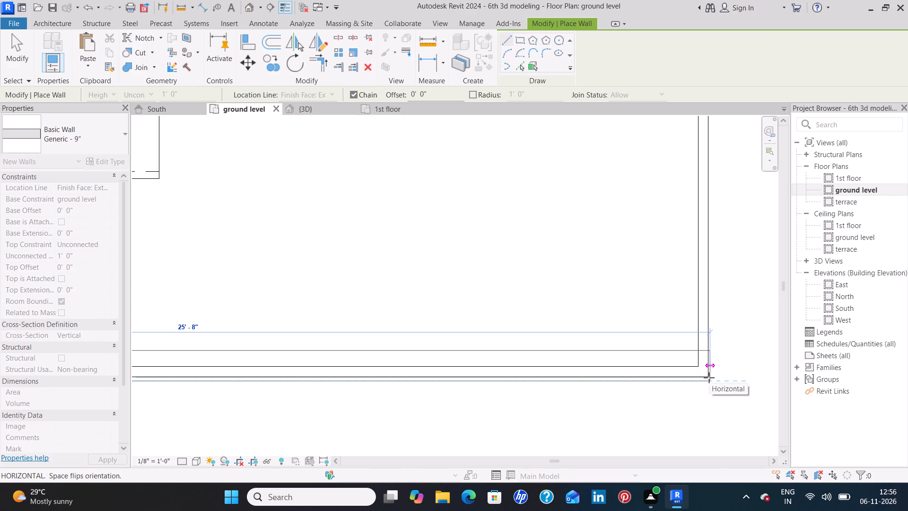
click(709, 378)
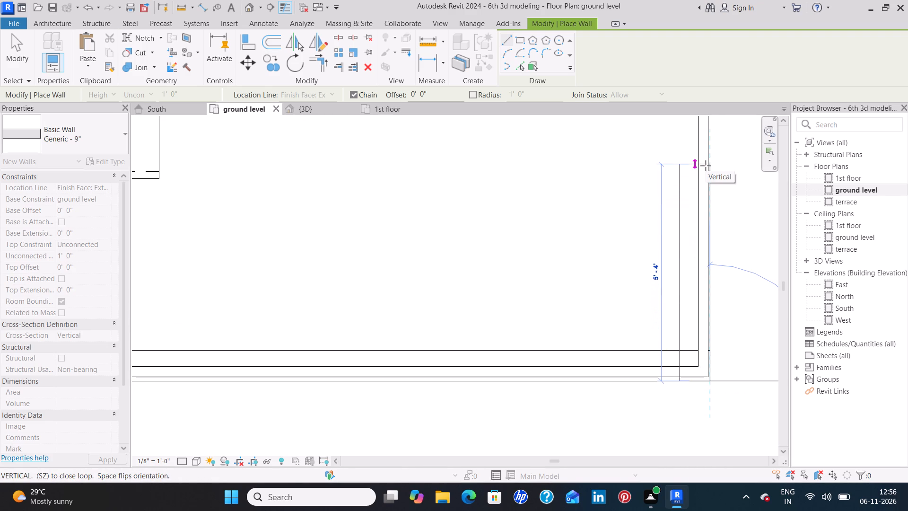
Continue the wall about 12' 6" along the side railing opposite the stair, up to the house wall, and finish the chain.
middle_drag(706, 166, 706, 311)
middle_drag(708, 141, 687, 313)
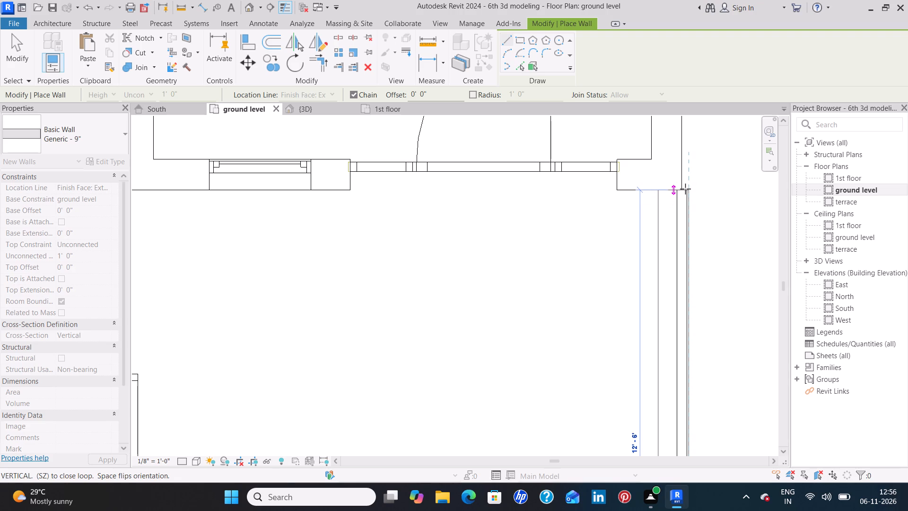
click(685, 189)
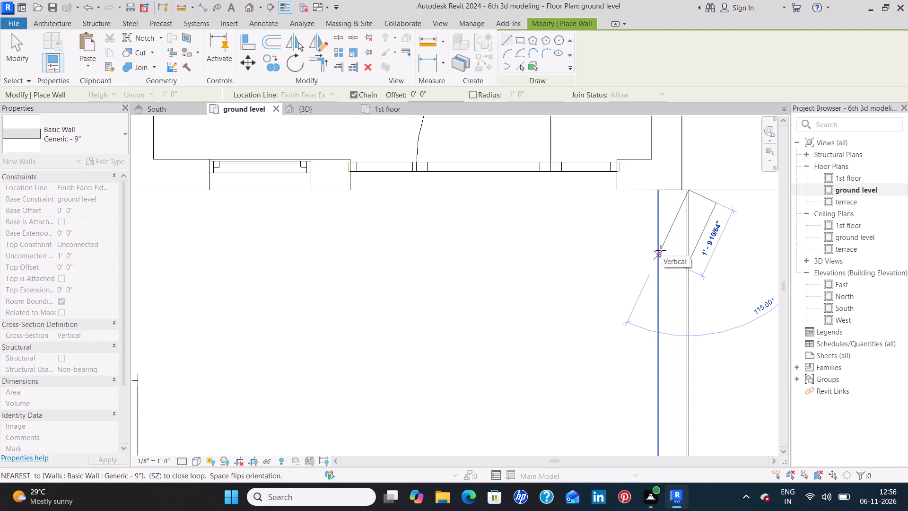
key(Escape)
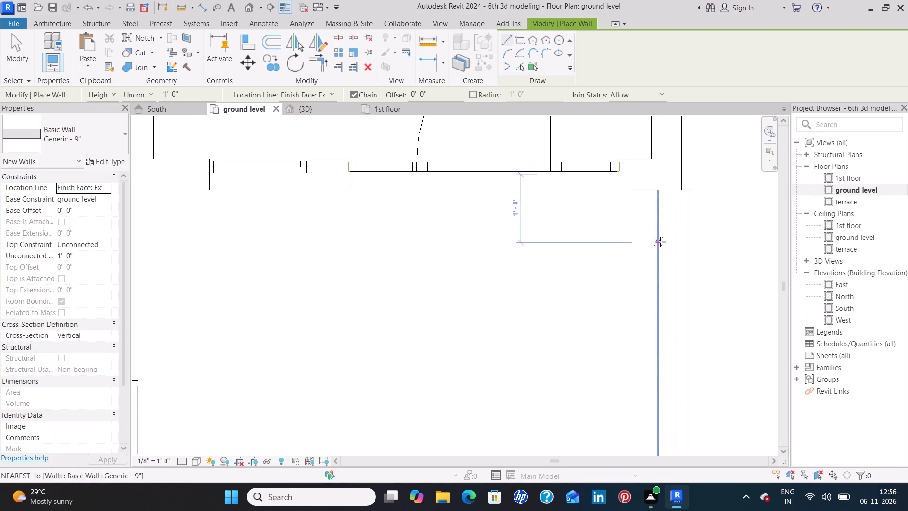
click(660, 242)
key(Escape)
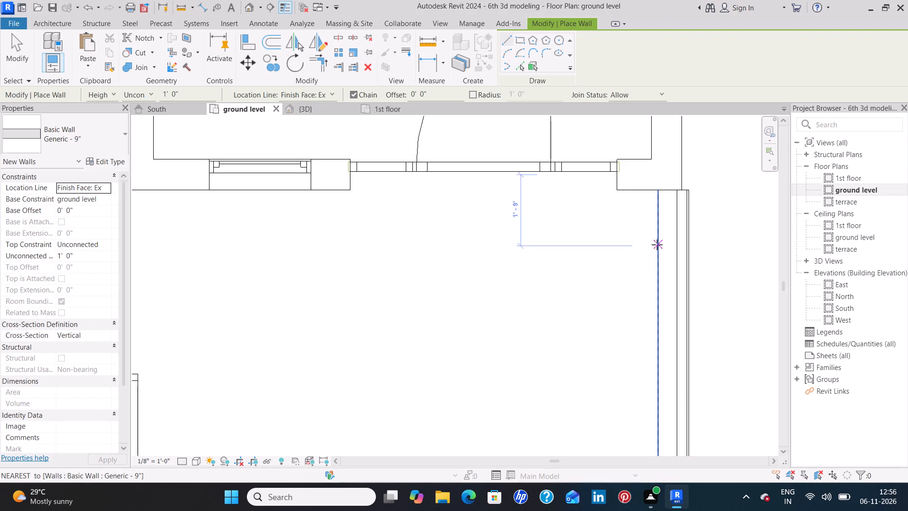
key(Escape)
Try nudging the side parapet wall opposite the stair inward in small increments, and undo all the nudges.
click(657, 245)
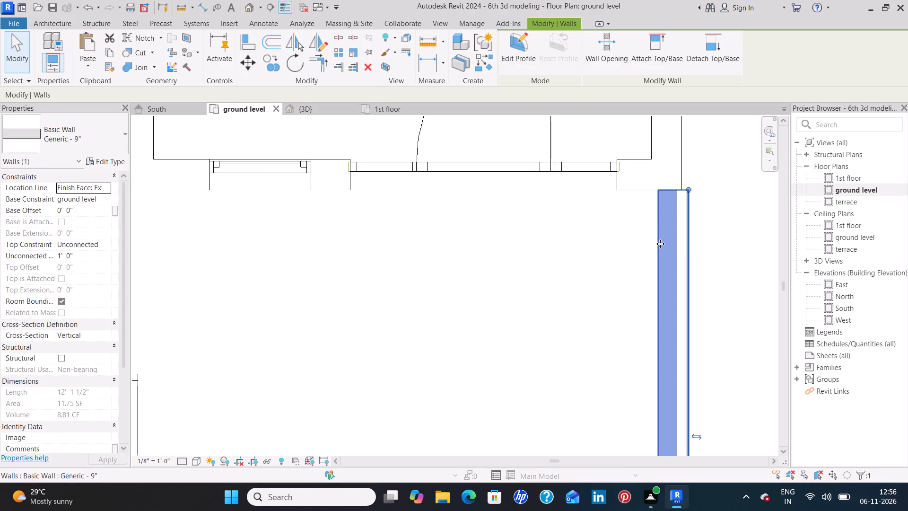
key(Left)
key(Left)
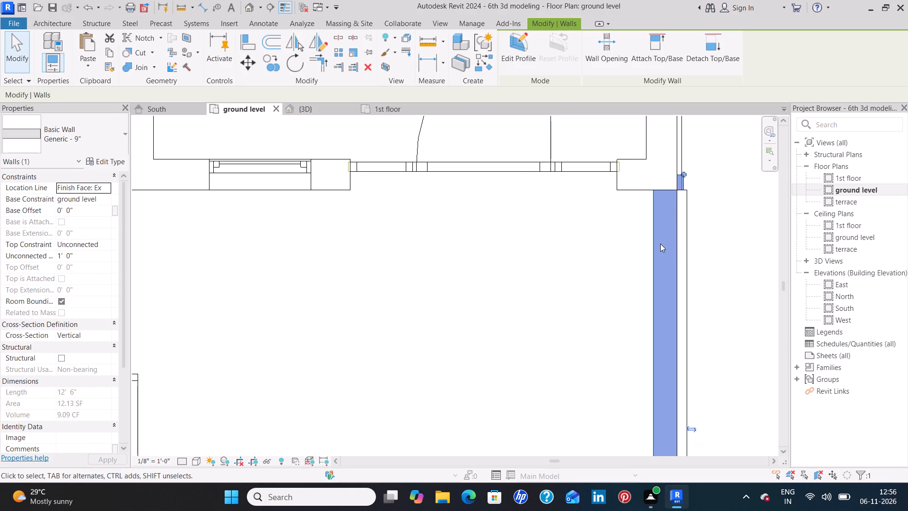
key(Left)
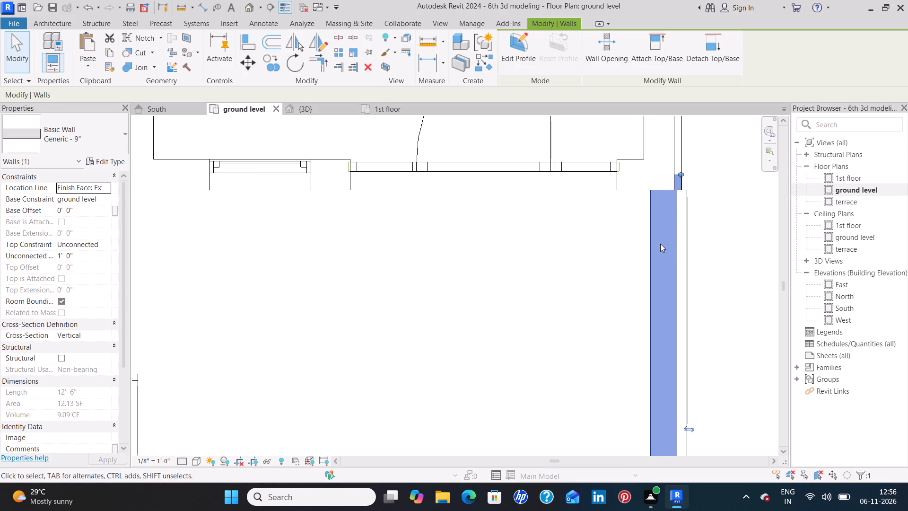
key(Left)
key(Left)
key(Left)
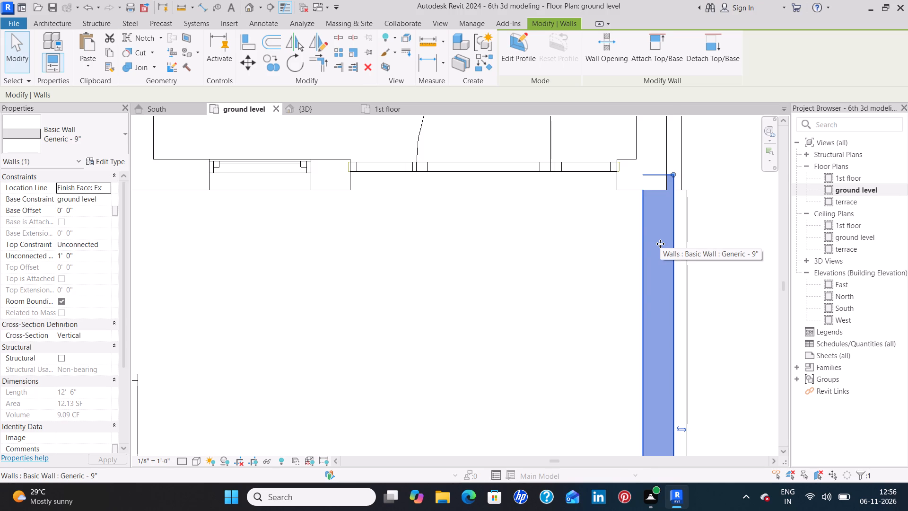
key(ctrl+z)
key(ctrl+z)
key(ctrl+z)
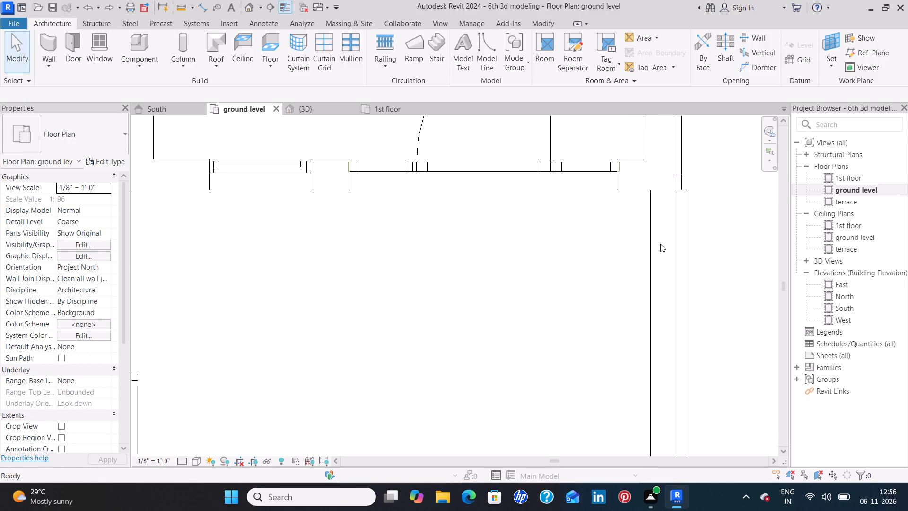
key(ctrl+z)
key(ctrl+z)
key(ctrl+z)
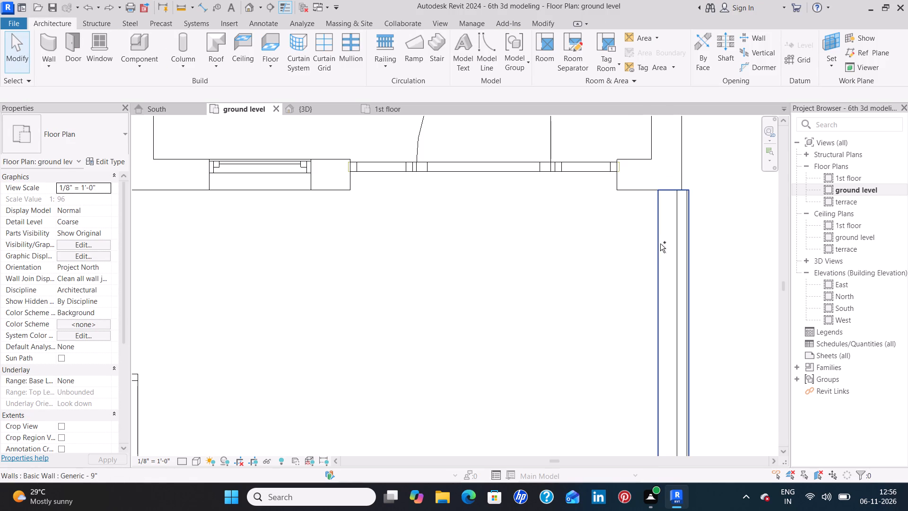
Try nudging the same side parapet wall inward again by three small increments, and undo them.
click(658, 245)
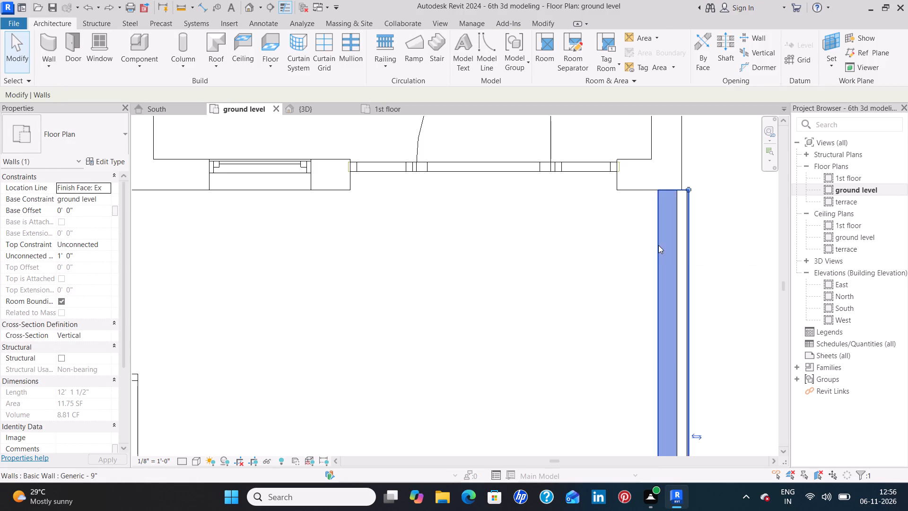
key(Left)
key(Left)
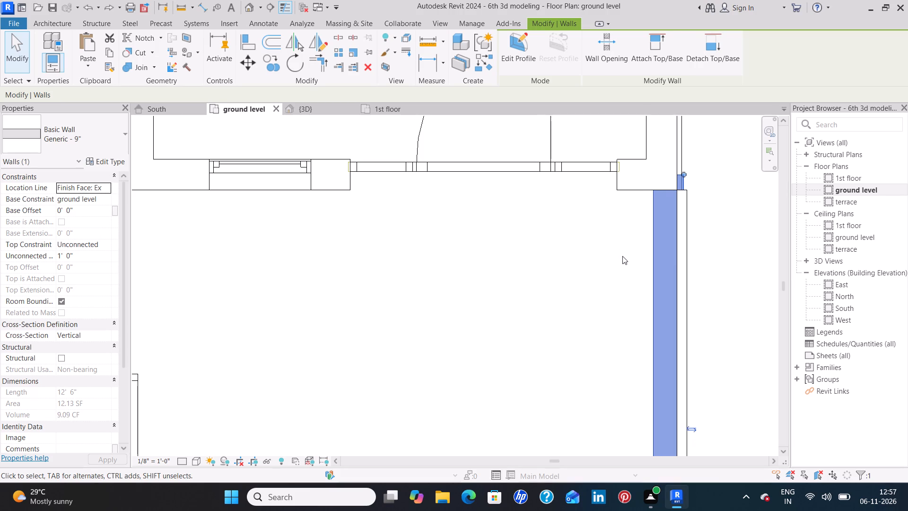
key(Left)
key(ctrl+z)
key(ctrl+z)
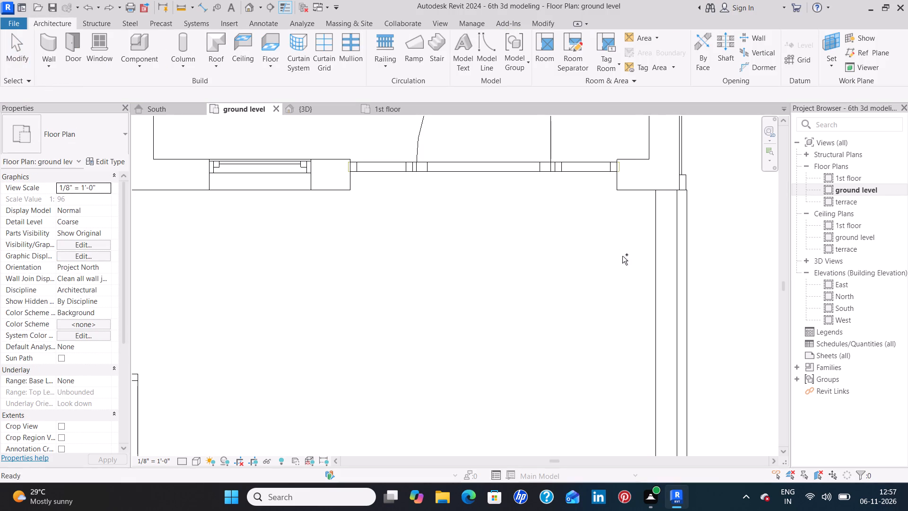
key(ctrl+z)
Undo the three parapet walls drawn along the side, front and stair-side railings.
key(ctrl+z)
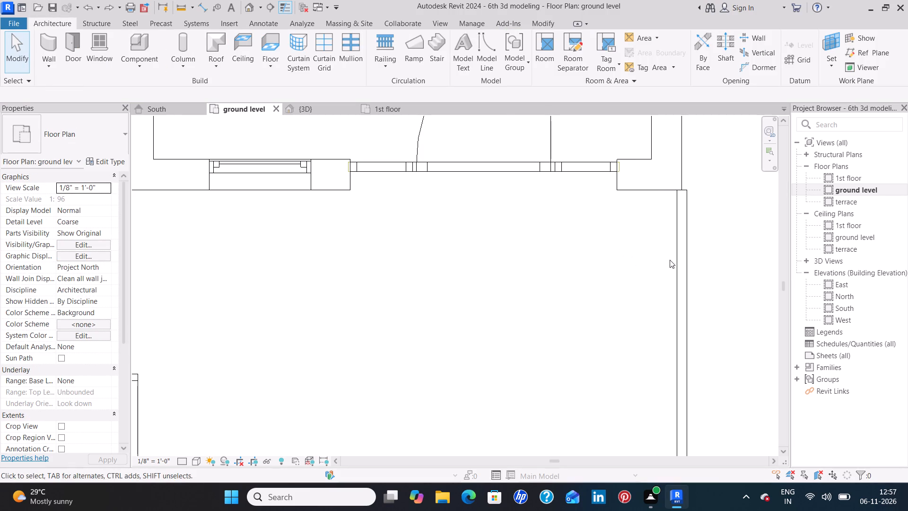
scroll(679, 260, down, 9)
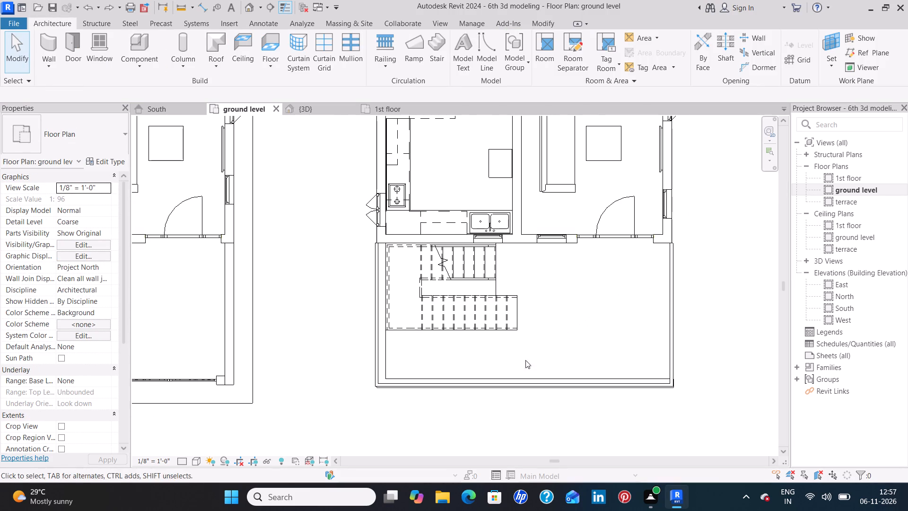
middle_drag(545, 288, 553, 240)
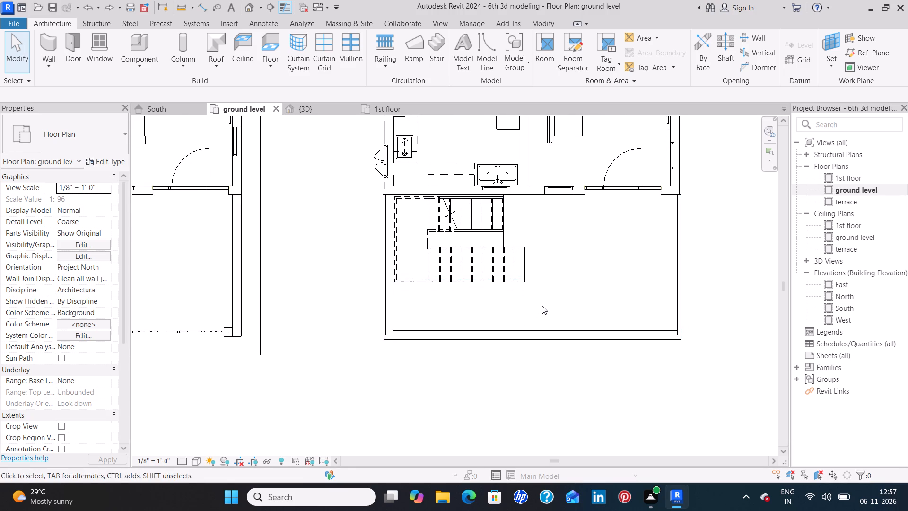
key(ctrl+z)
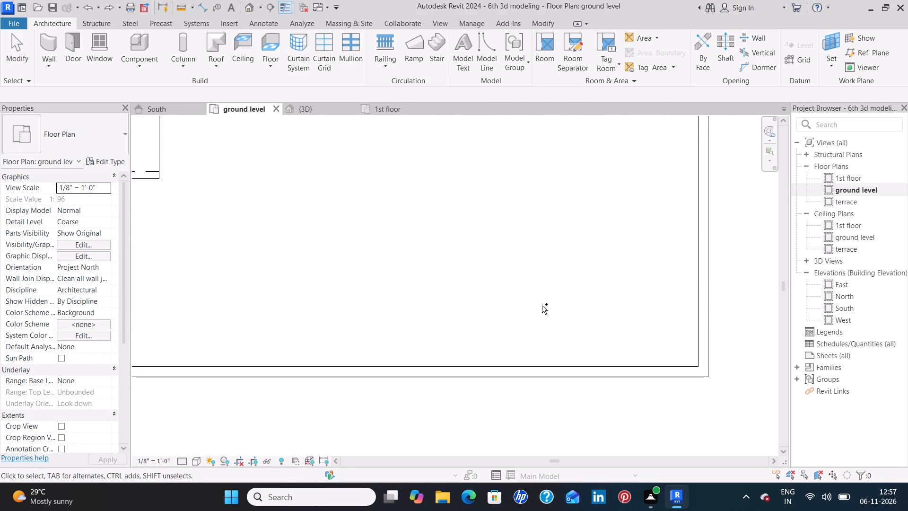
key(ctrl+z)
Delete the second house plan's front glass railing and the two rear terrace railings.
click(501, 313)
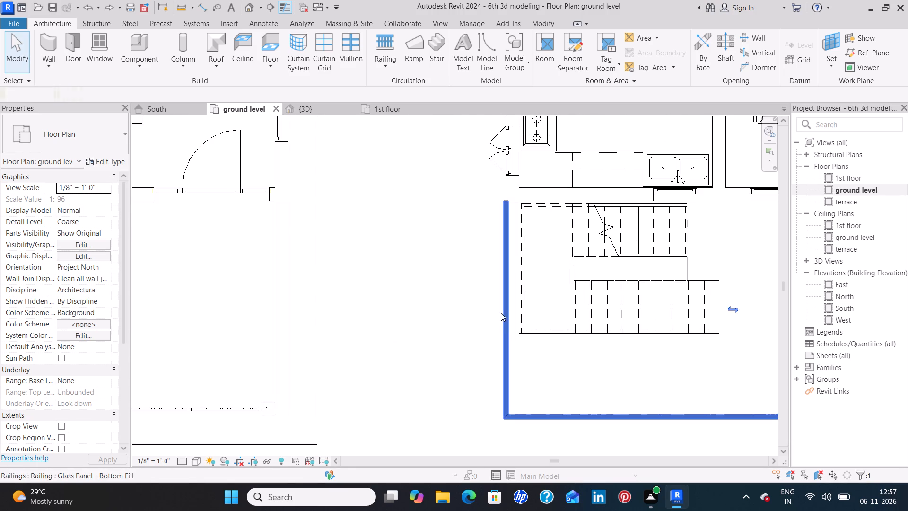
scroll(488, 299, down, 4)
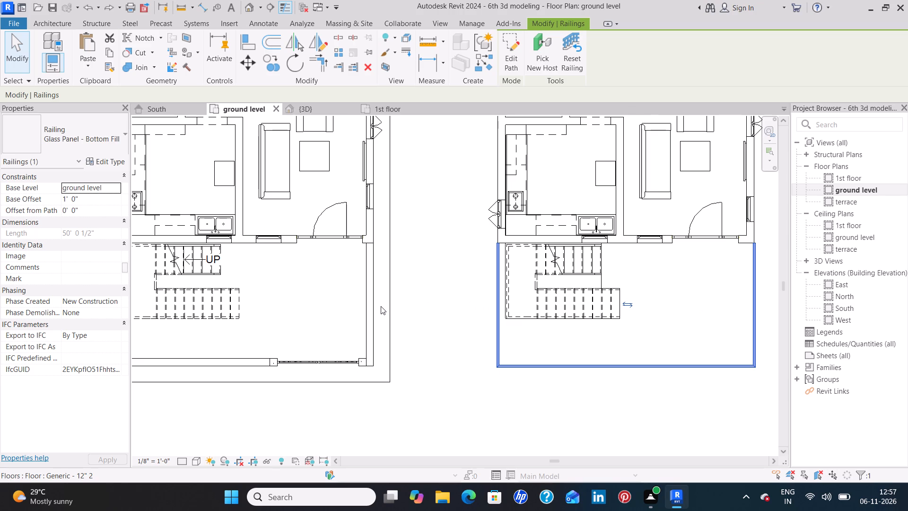
key(Delete)
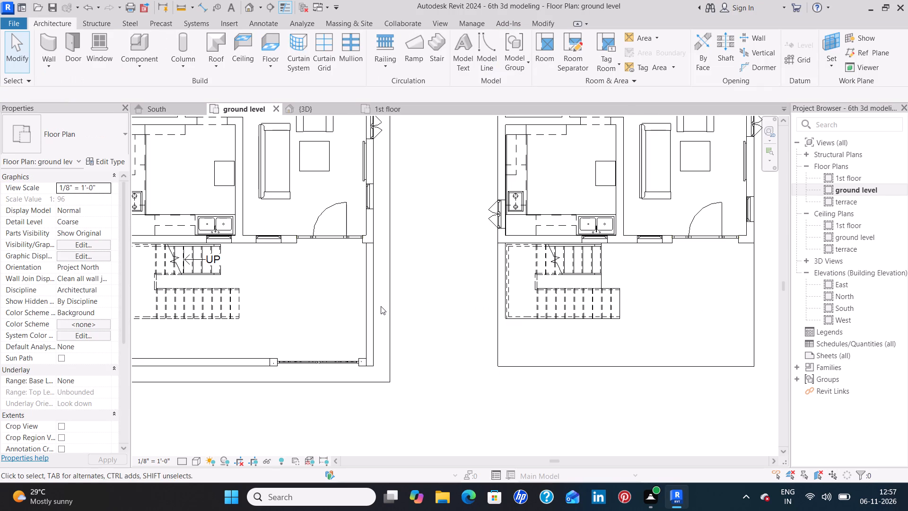
middle_drag(430, 276, 360, 240)
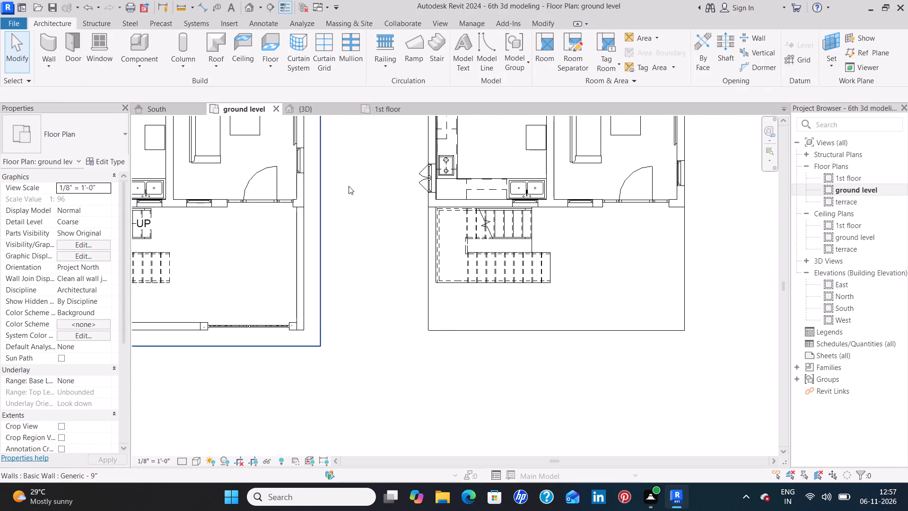
scroll(379, 172, down, 4)
middle_drag(591, 150, 590, 334)
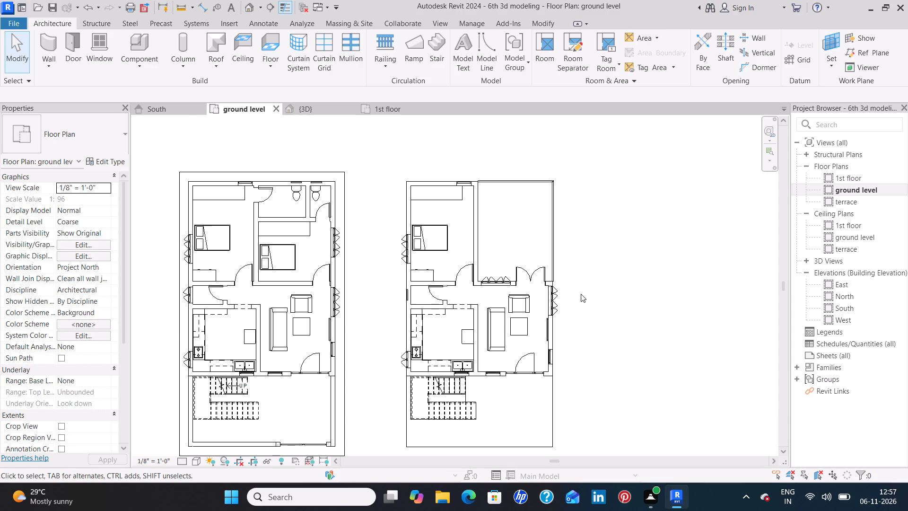
click(555, 246)
key(Delete)
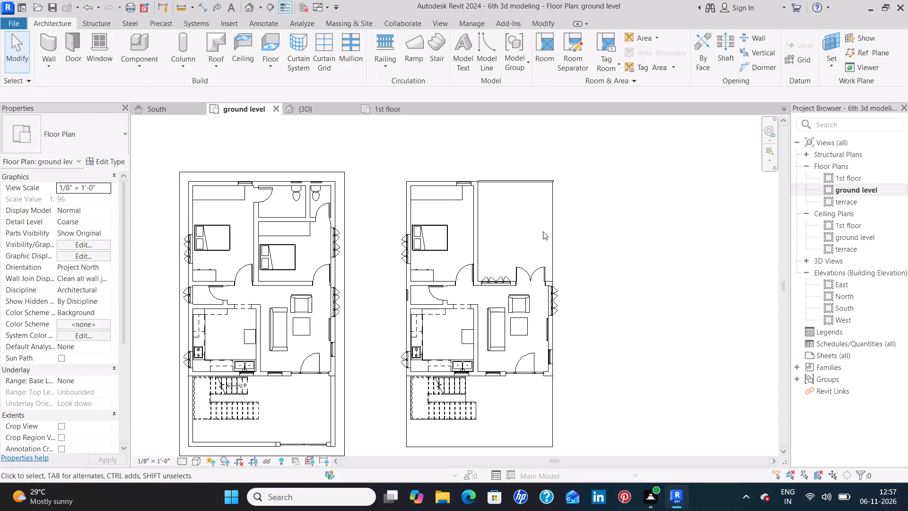
click(512, 181)
key(Delete)
Draw a 1' 0" high Generic - 9" parapet wall, 12' 3 1/4" long, along the second plan's stair-side edge, unjoining the conflicting elements.
middle_drag(370, 303, 444, 186)
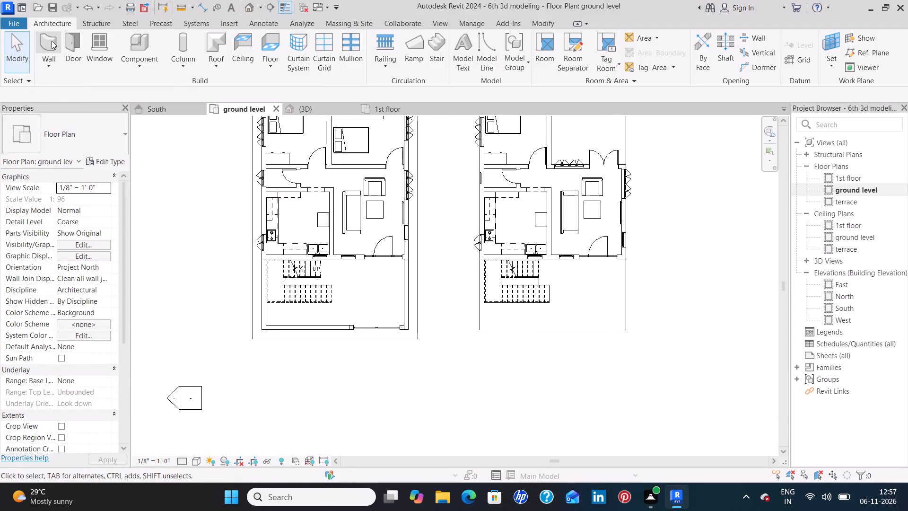
click(52, 41)
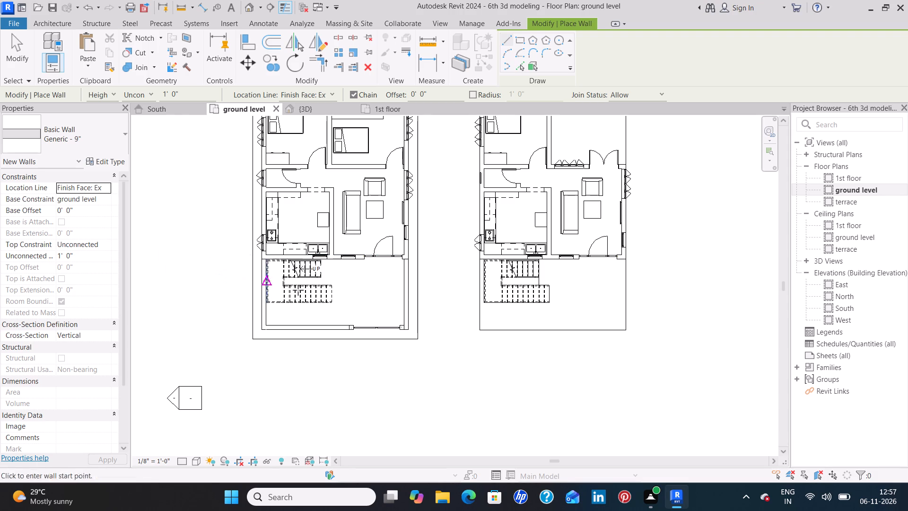
scroll(483, 261, up, 9)
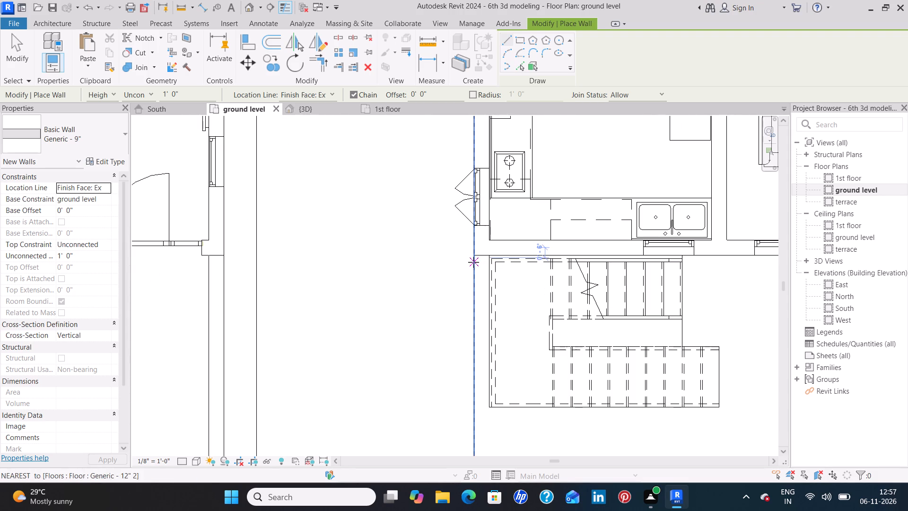
click(473, 255)
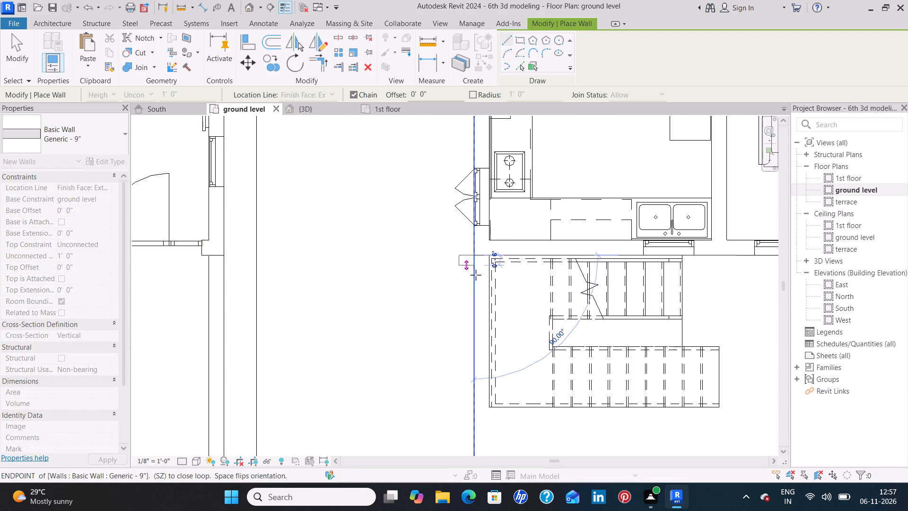
key(space)
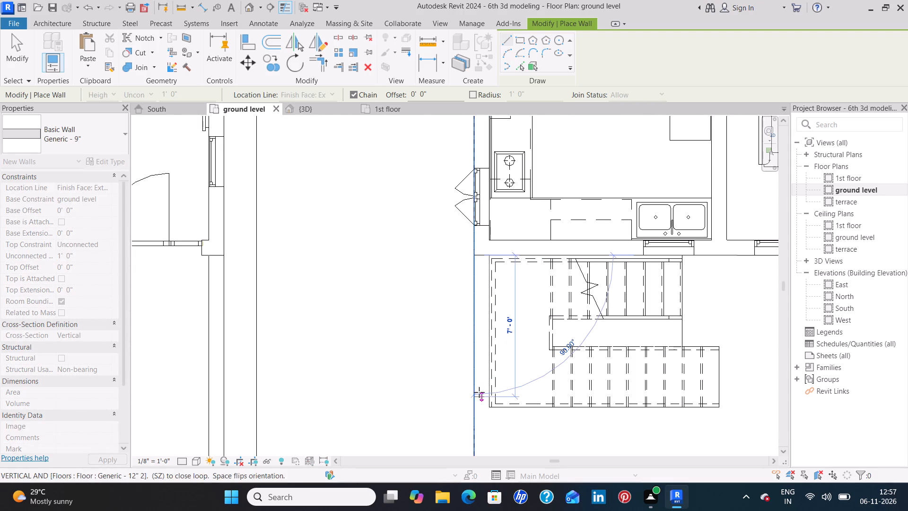
middle_drag(479, 392, 490, 224)
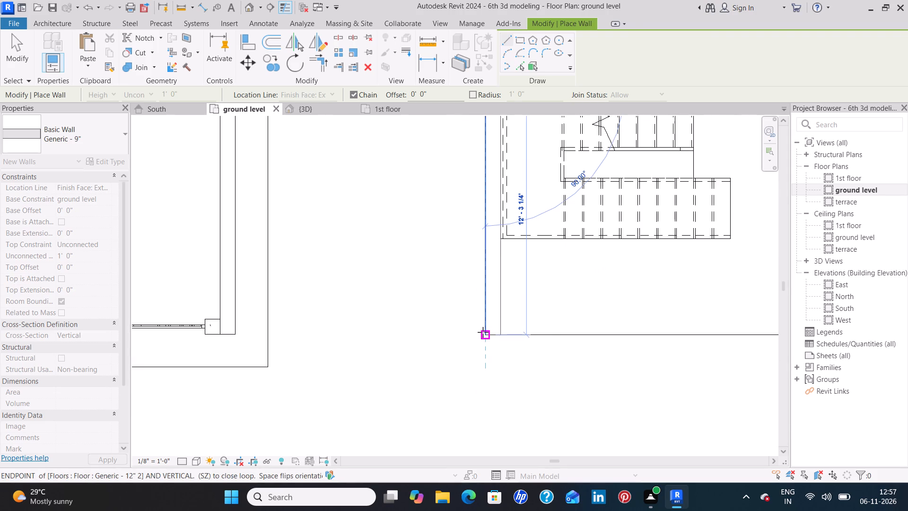
click(483, 332)
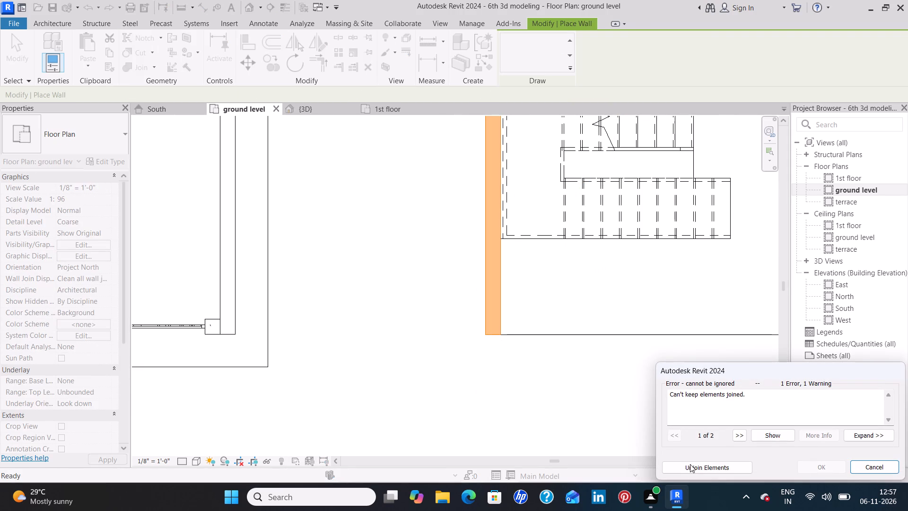
click(690, 467)
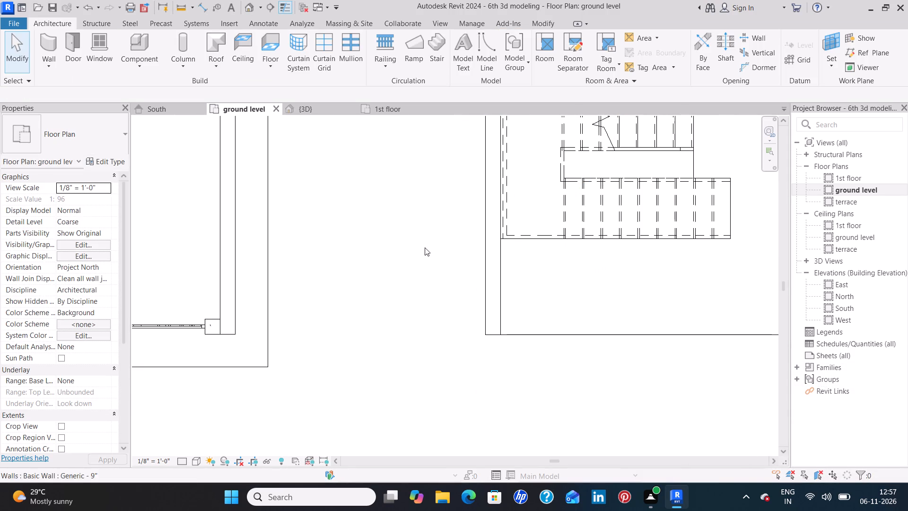
Draw matching parapet walls 25' 6" along the front edge and 12' 3 1/4" back to the house opposite the stair, unjoining conflicting elements.
click(49, 42)
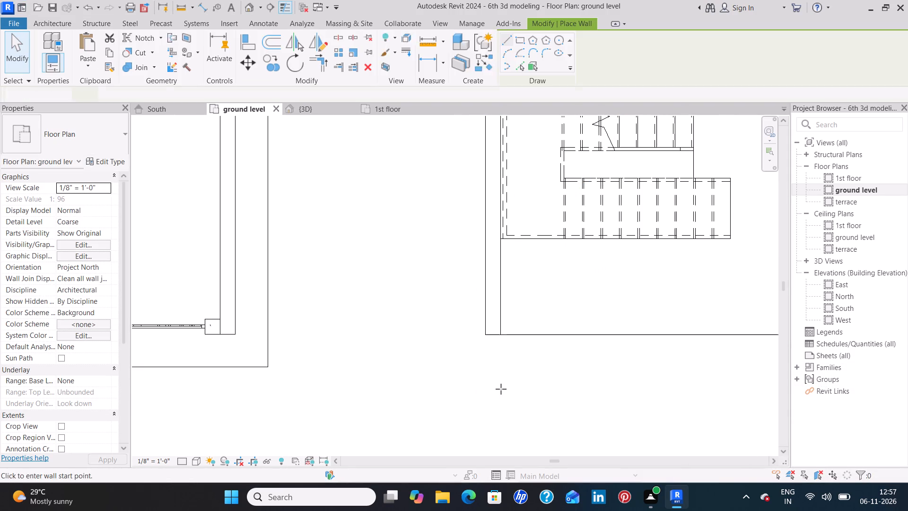
click(485, 335)
key(space)
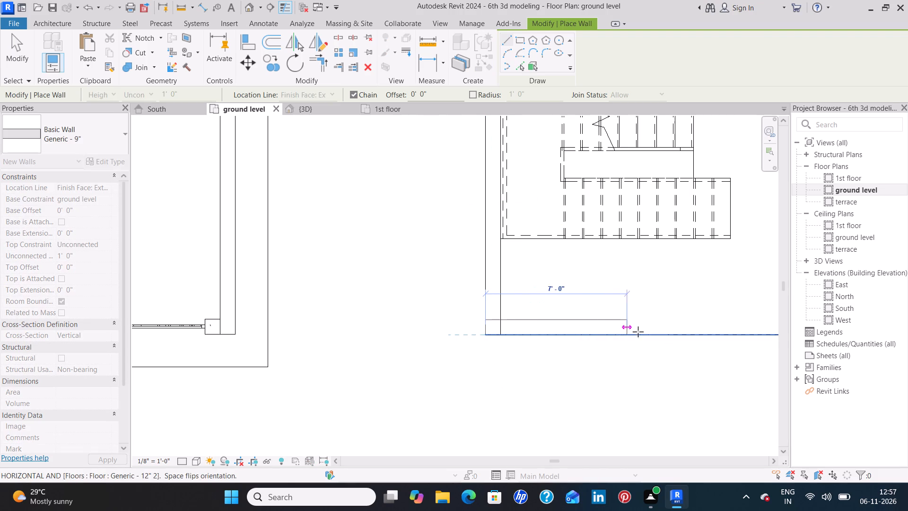
middle_drag(725, 320, 547, 344)
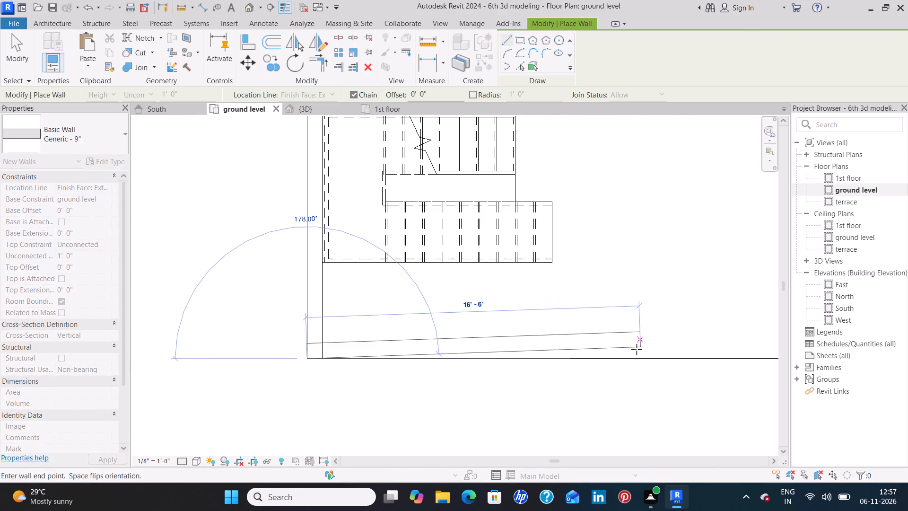
middle_drag(670, 351, 482, 383)
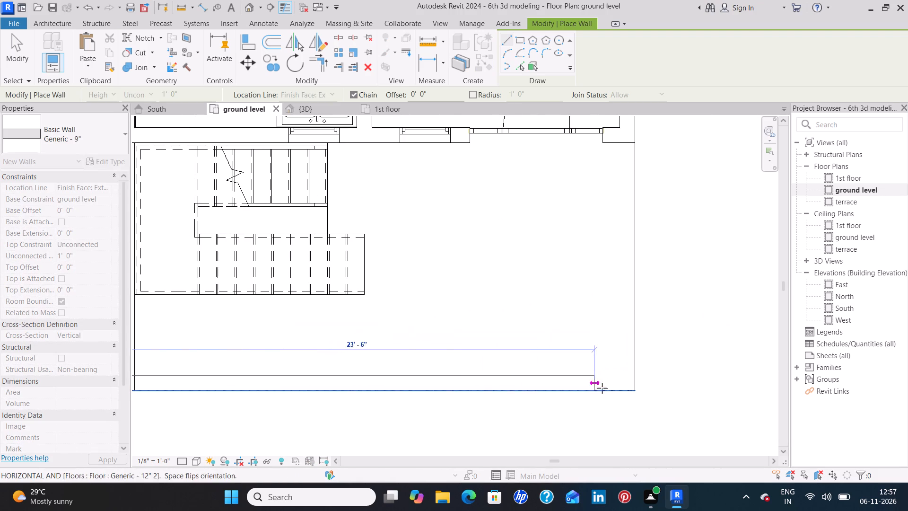
click(637, 390)
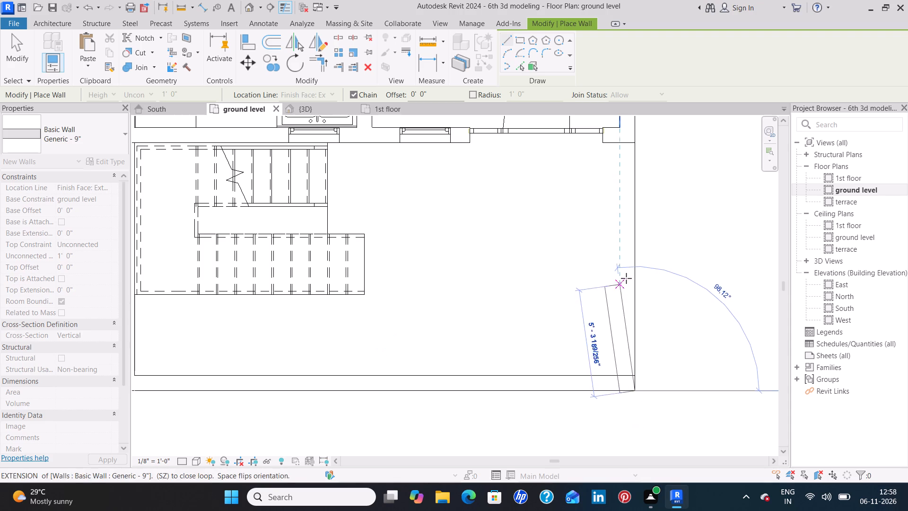
click(635, 143)
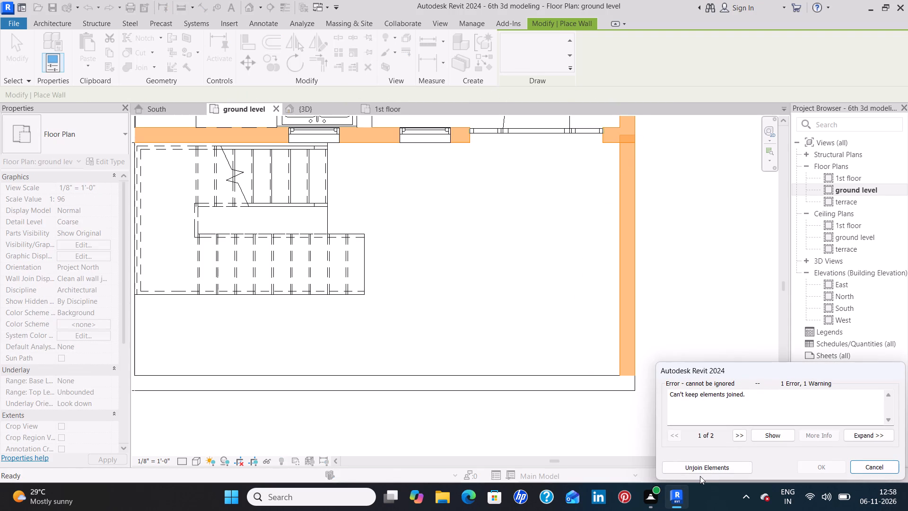
click(697, 464)
Draw a 17' 4 1/2" Generic - 9" parapet wall along the rear terrace's outer side, from the house corner to the rear corner, unjoining conflicts.
scroll(553, 277, down, 3)
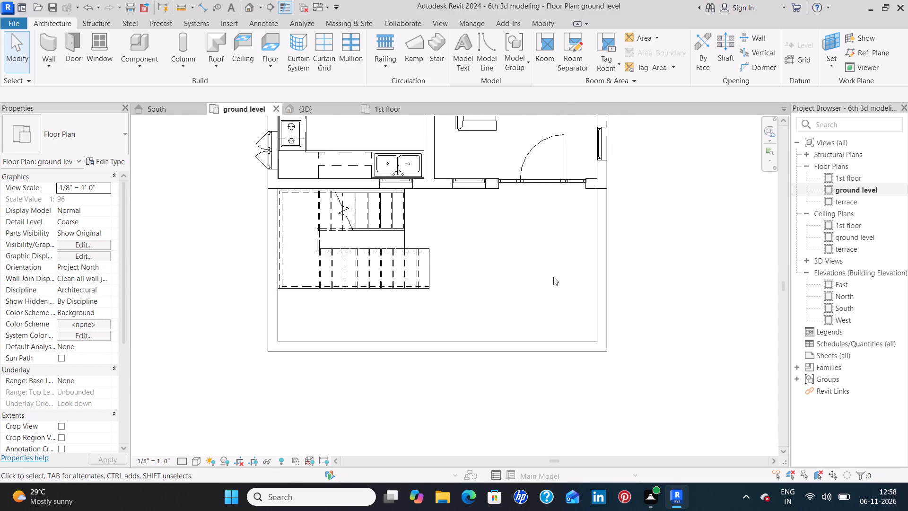
scroll(553, 277, down, 1)
middle_drag(539, 281, 507, 450)
middle_drag(602, 215, 602, 301)
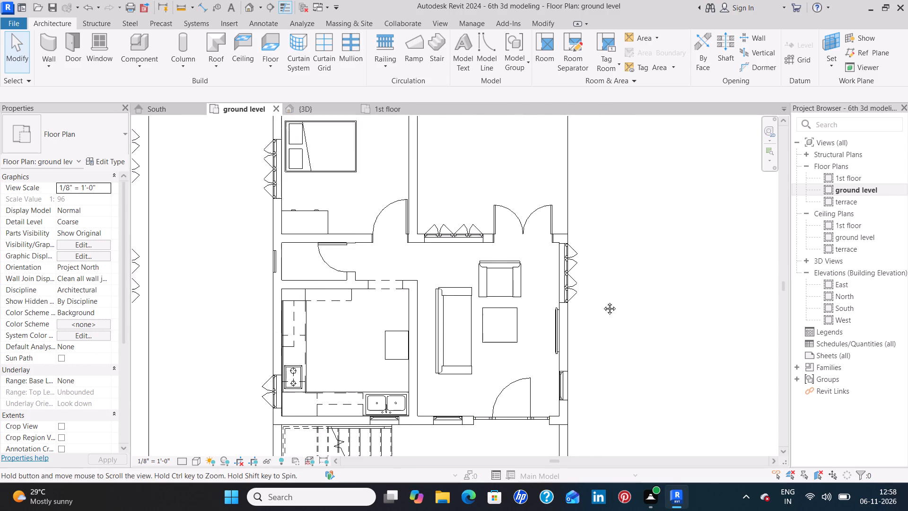
middle_drag(602, 301, 588, 385)
click(44, 41)
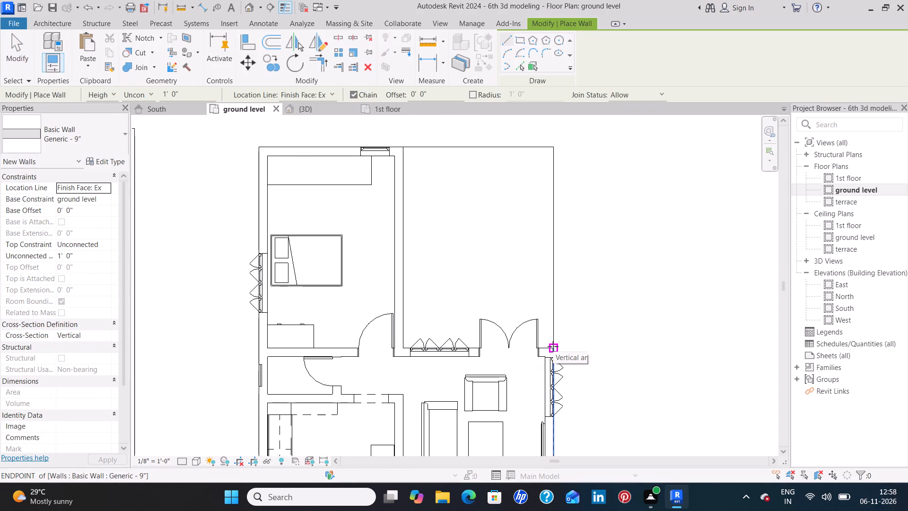
scroll(551, 346, up, 4)
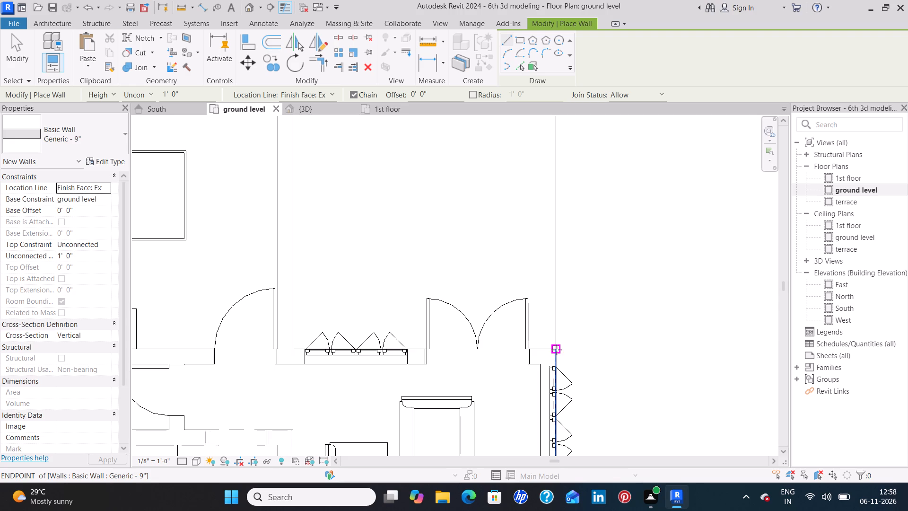
click(555, 349)
key(space)
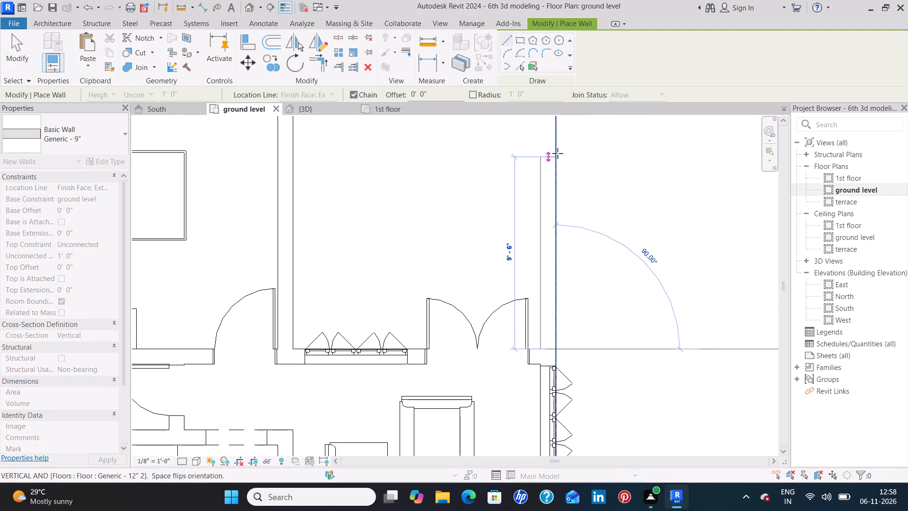
middle_drag(559, 156, 586, 363)
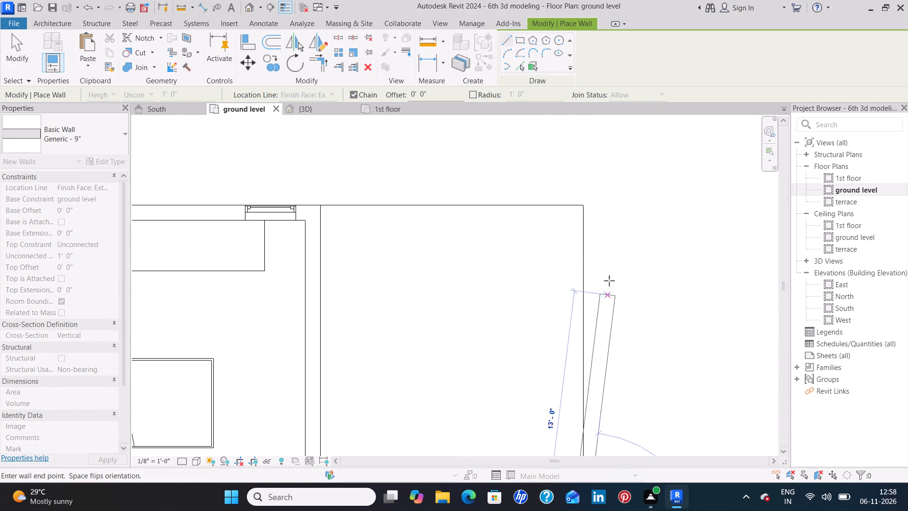
click(583, 205)
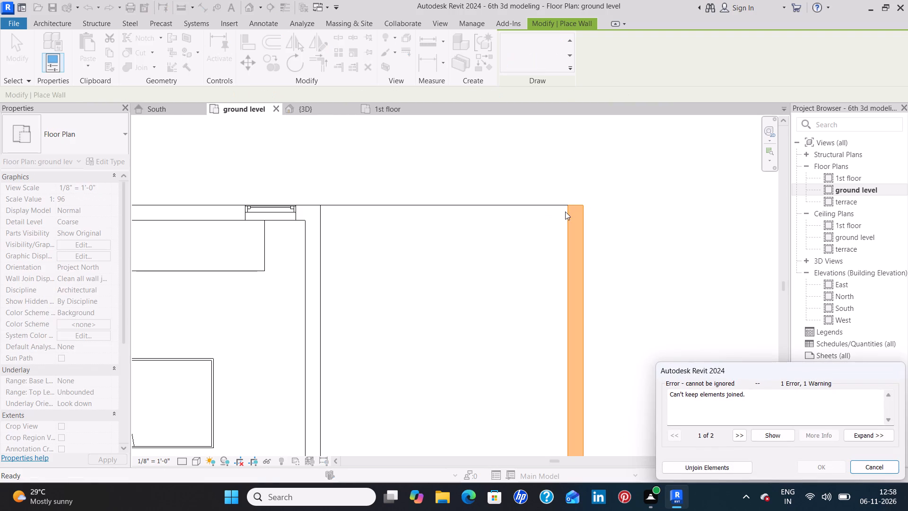
click(688, 470)
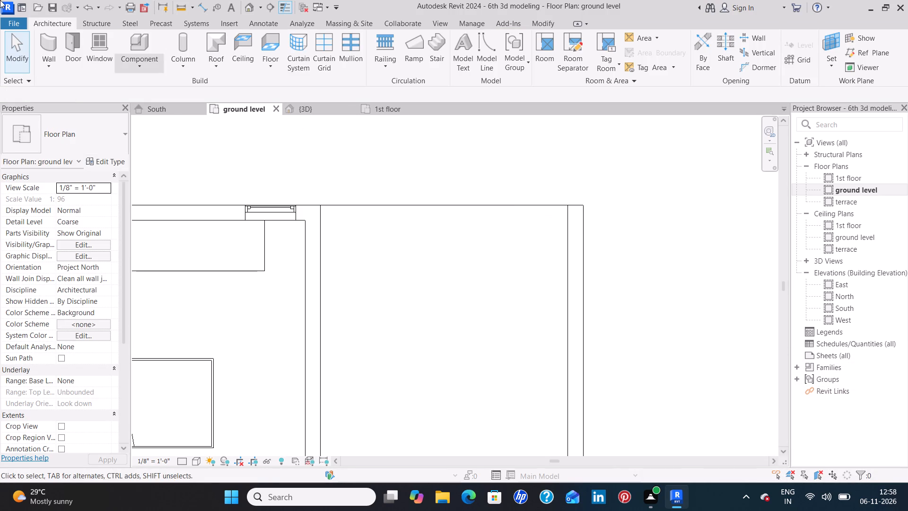
Draw the rear terrace's back parapet wall from its outer corner to the bedroom wall, unjoining the conflicting elements.
click(47, 38)
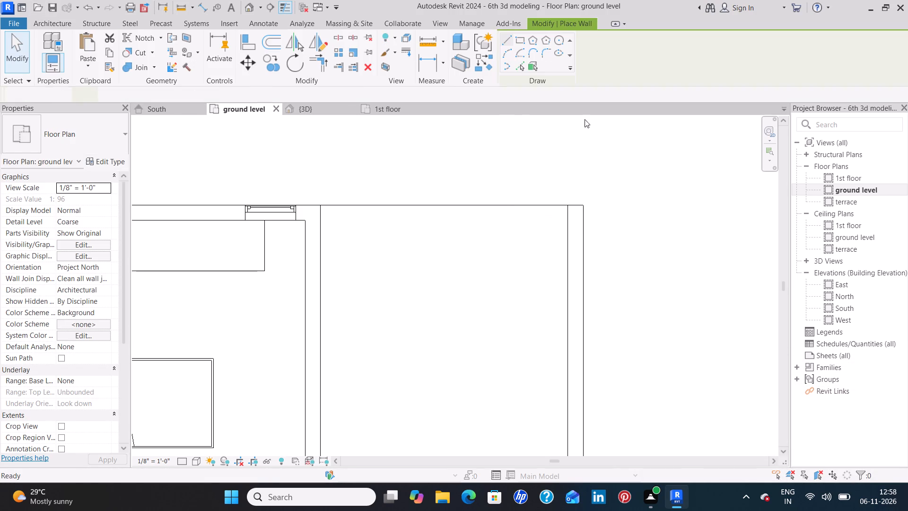
click(584, 206)
key(space)
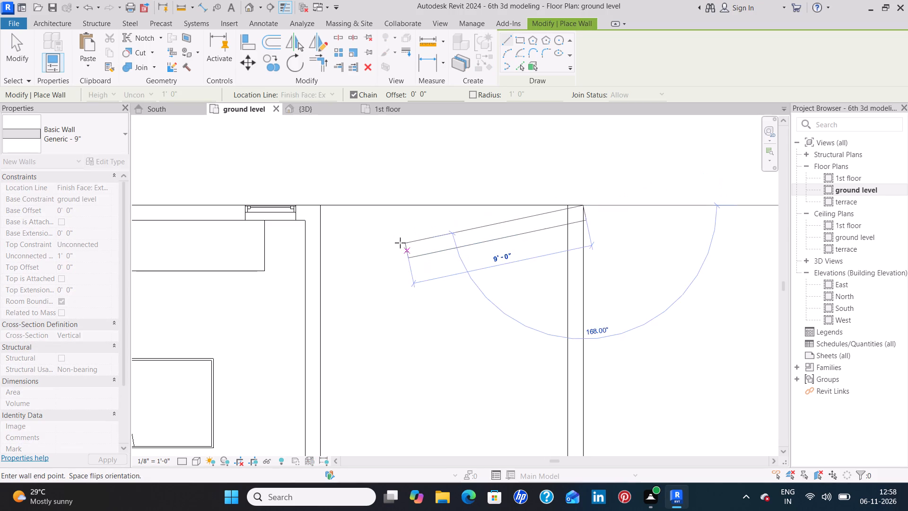
click(319, 205)
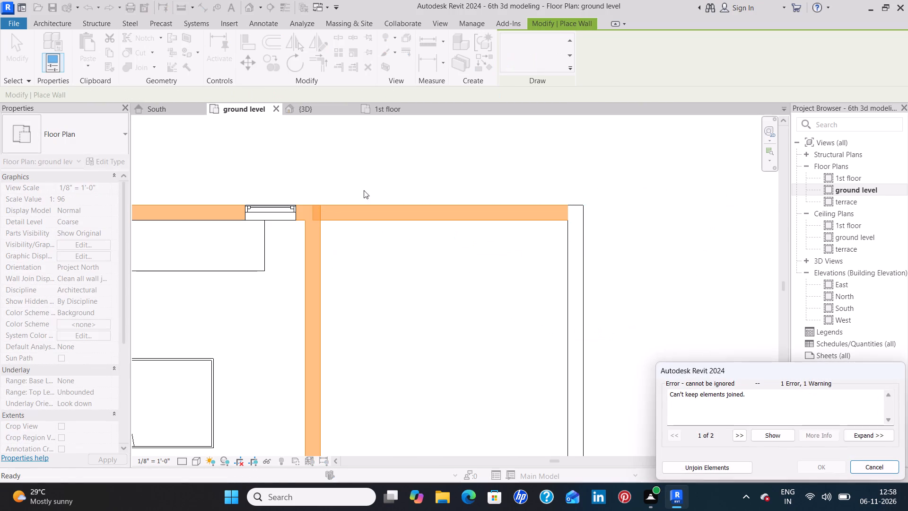
click(731, 466)
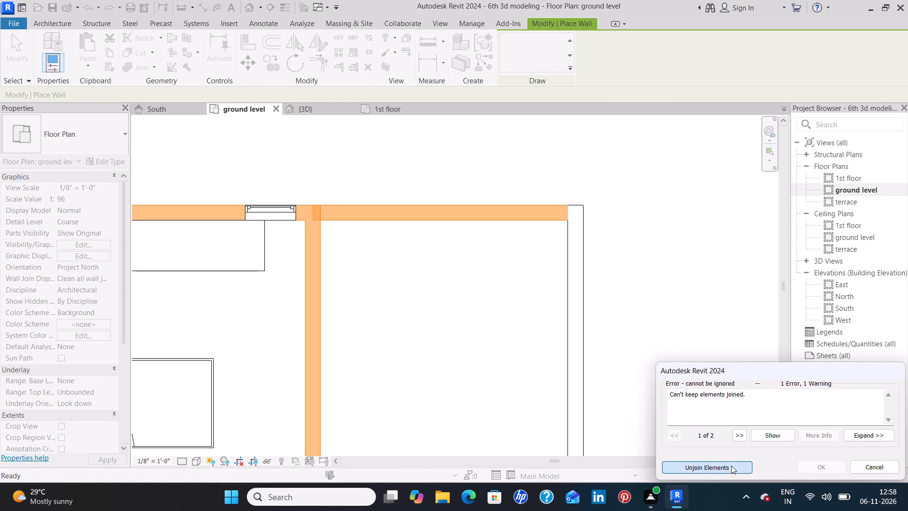
key(Escape)
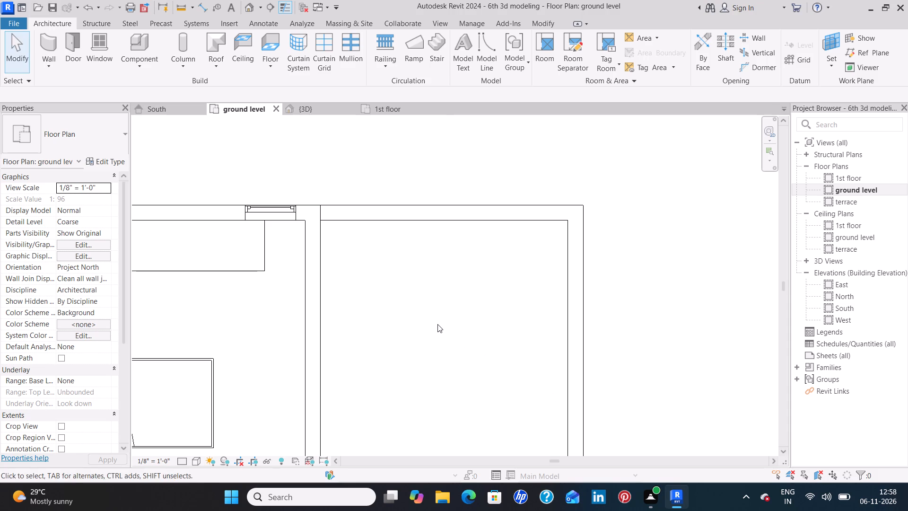
key(Escape)
Inspect the second house's new parapet walls in plan and in the 3D view.
scroll(439, 324, down, 4)
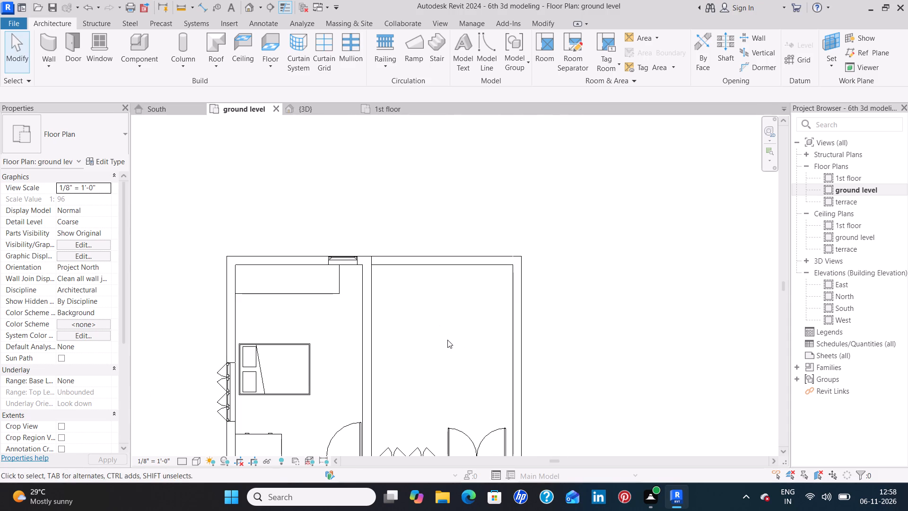
middle_drag(447, 340, 463, 227)
scroll(463, 224, down, 4)
middle_drag(611, 298, 611, 276)
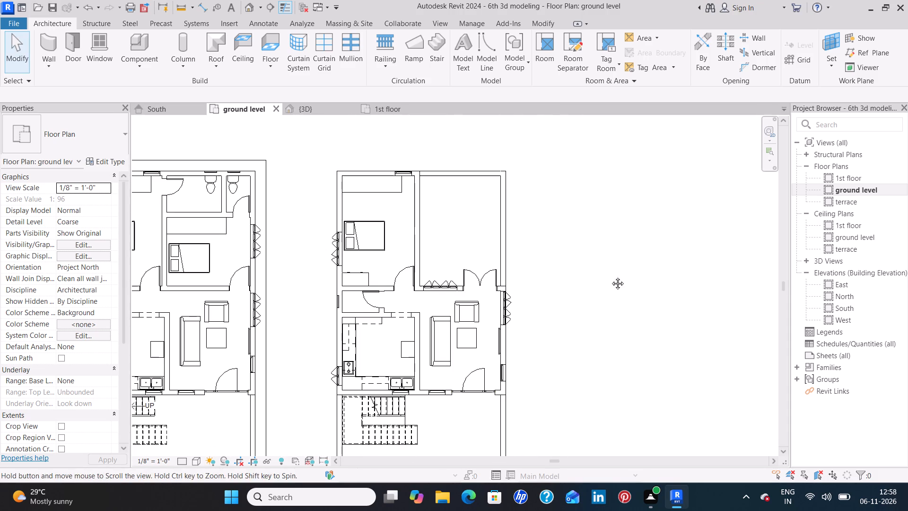
middle_drag(611, 276, 610, 218)
click(304, 107)
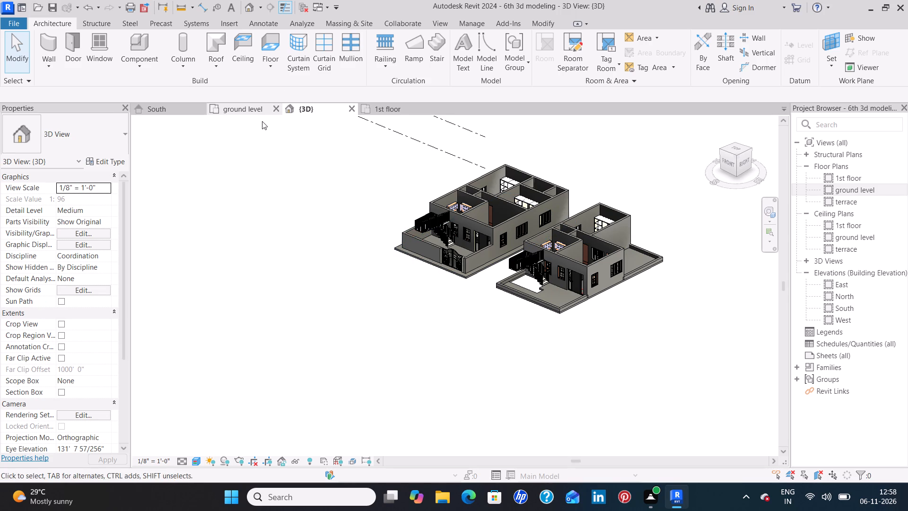
Start a straight-line path for a Glass Panel - Bottom Fill railing at the second plan's rear terrace on the ground level.
click(246, 110)
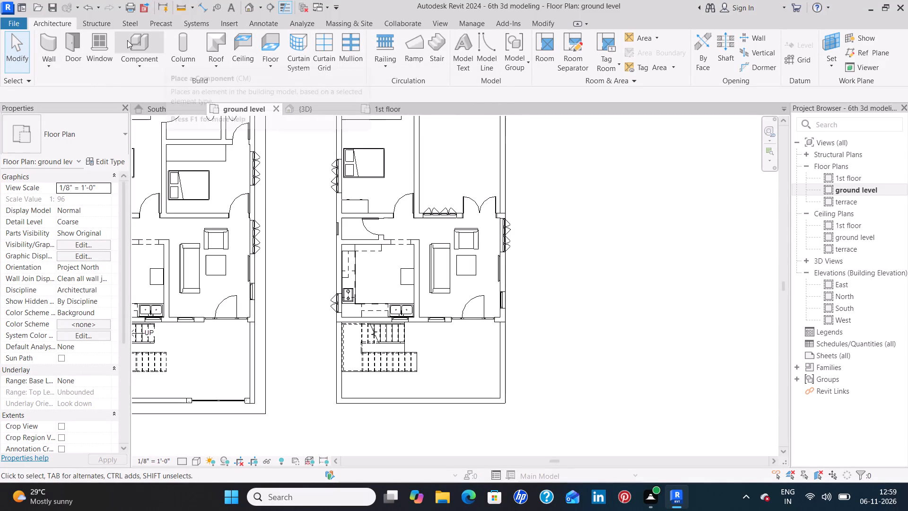
click(388, 43)
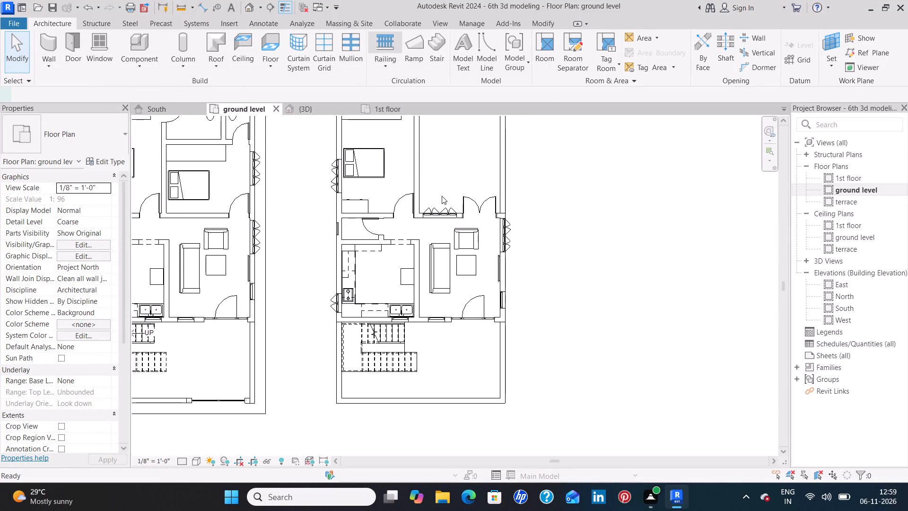
middle_drag(573, 212, 554, 376)
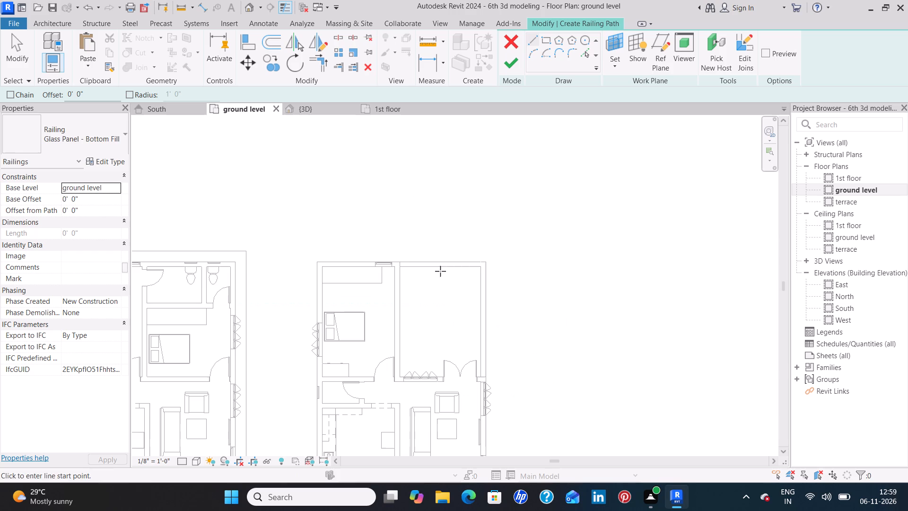
scroll(401, 255, up, 3)
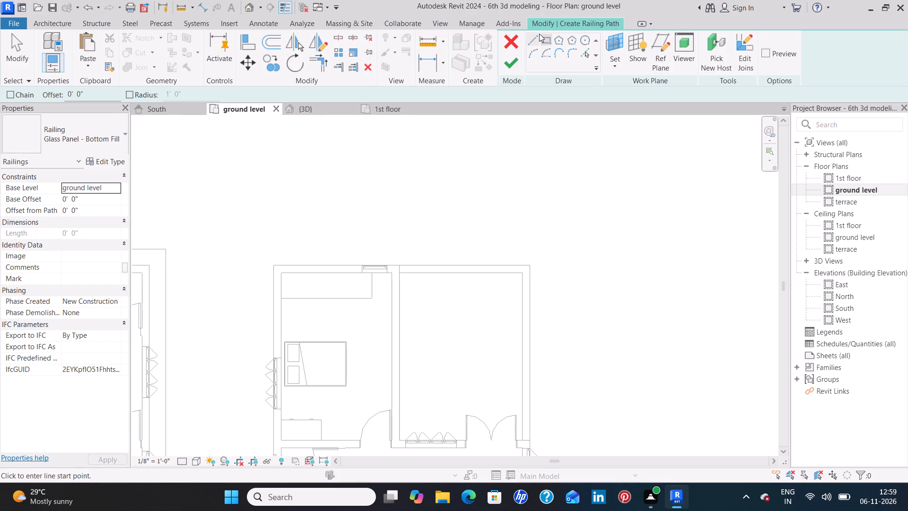
click(533, 43)
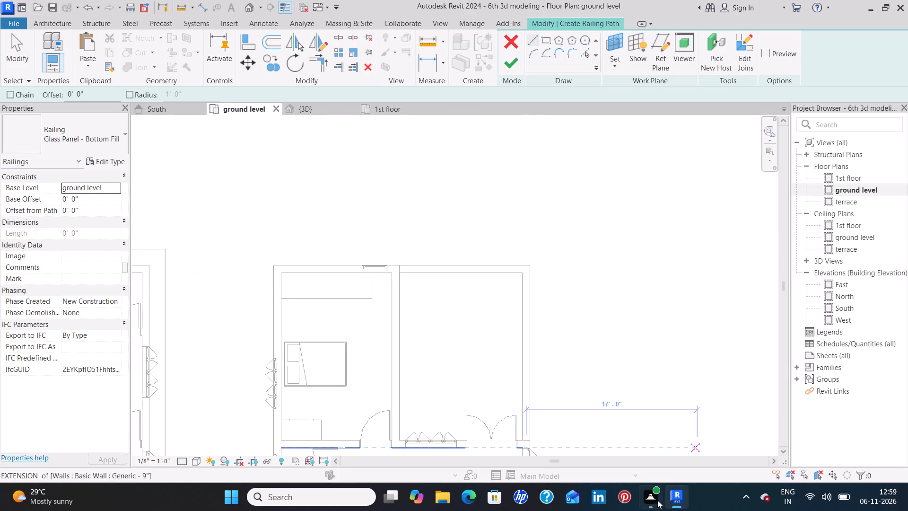
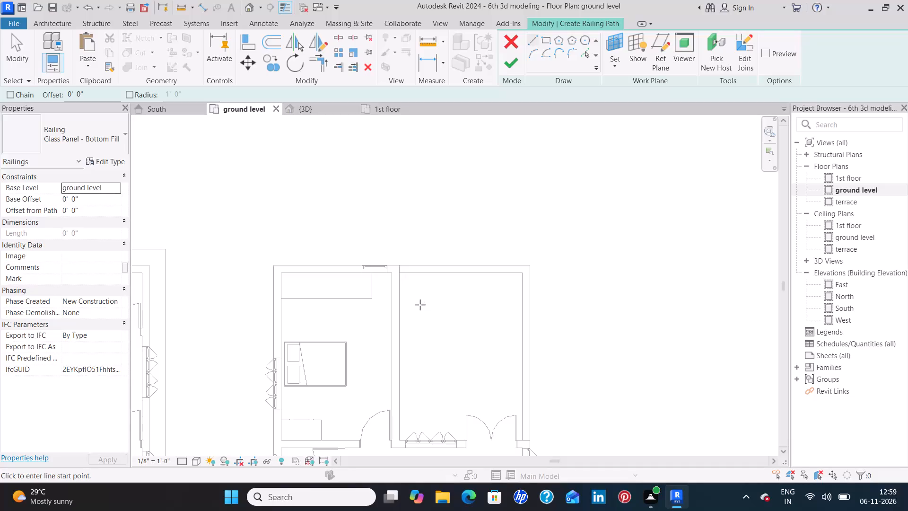
Complete the rear terrace's Glass Panel - Bottom Fill railing along its 12' 7 1/2" back wall and 17' 0" of its outer side wall.
scroll(420, 305, up, 2)
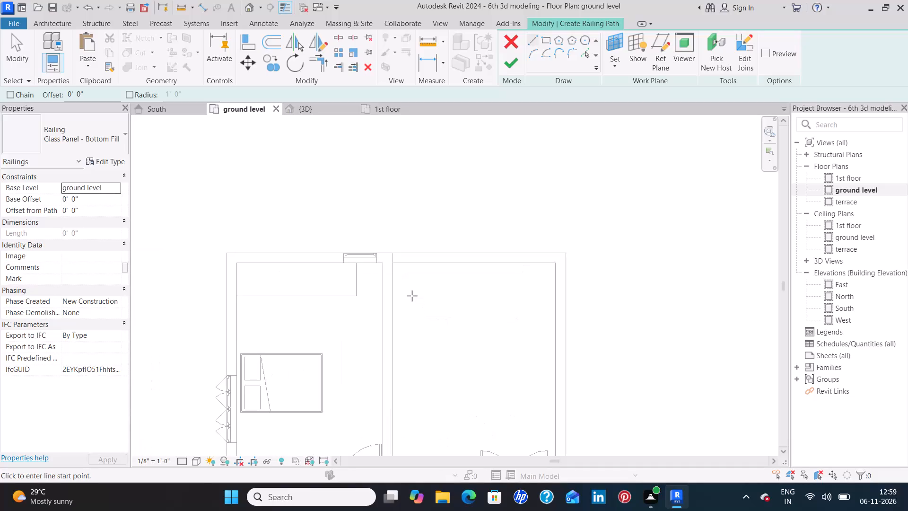
click(393, 258)
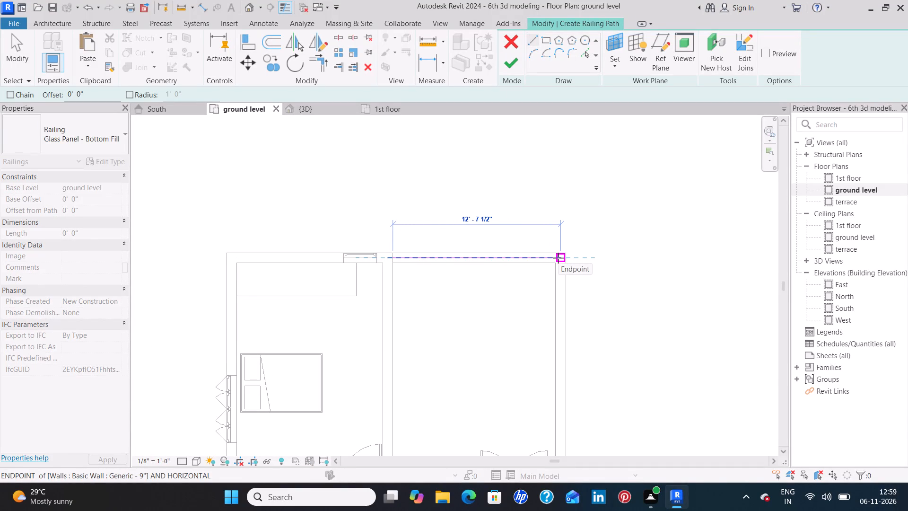
click(558, 258)
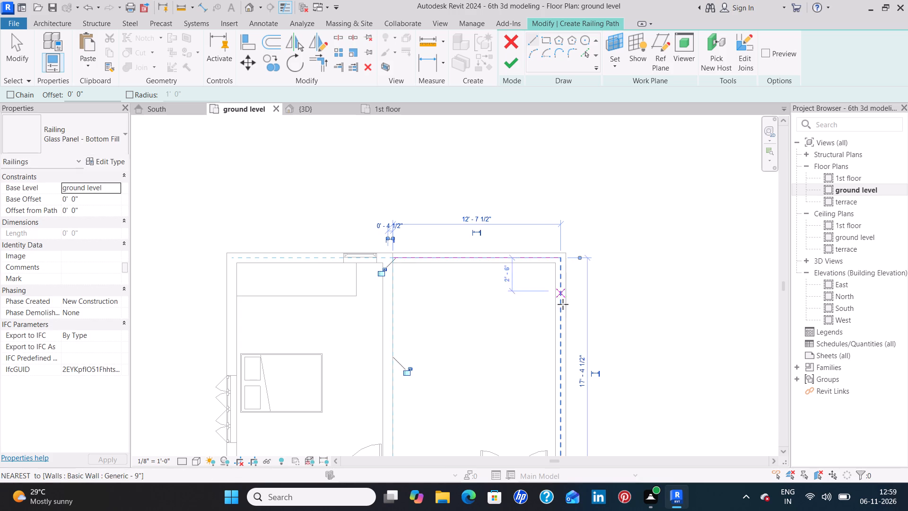
middle_drag(564, 367, 556, 287)
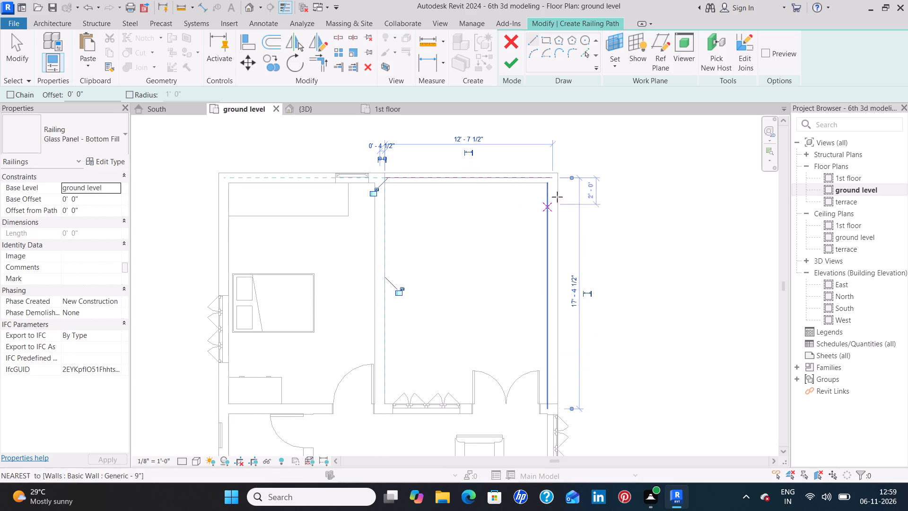
click(551, 177)
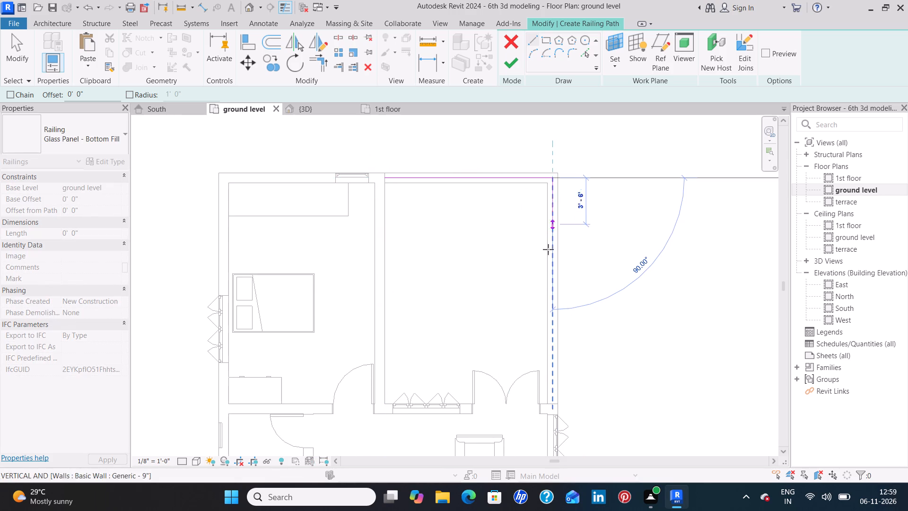
click(552, 403)
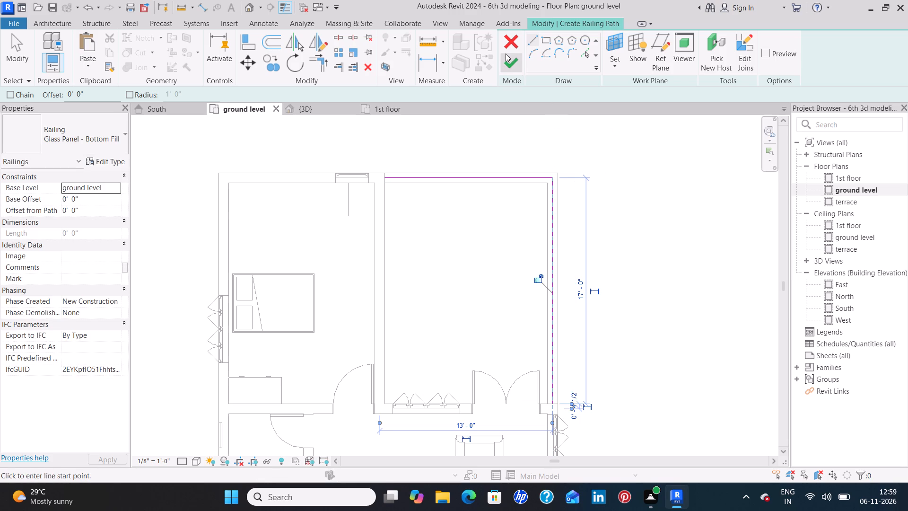
click(511, 64)
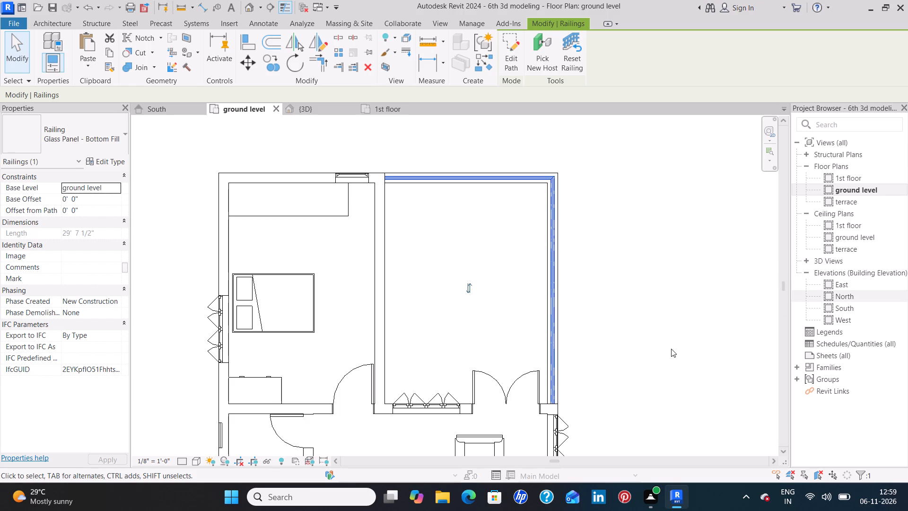
click(647, 249)
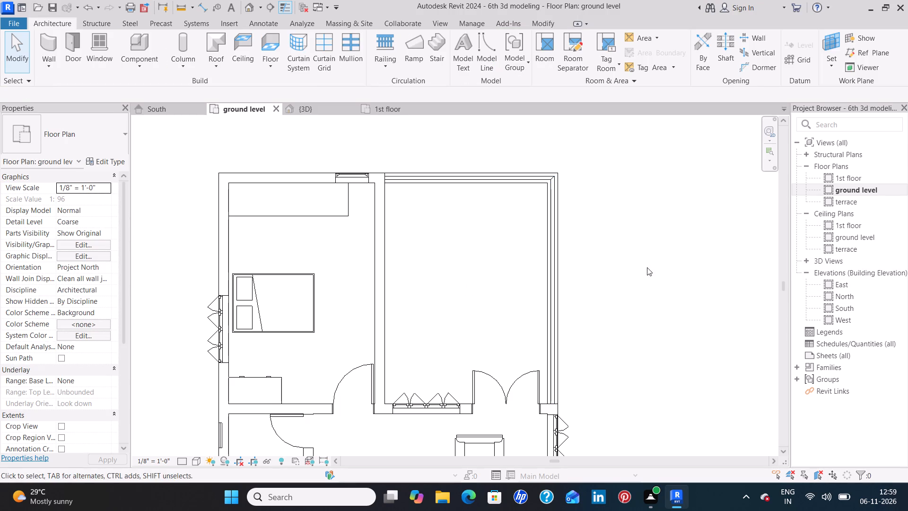
Create a glass panel railing around the second plan's front parapet with 11' 10 3/4" sides and a 24' 9" front run.
scroll(641, 275, down, 1)
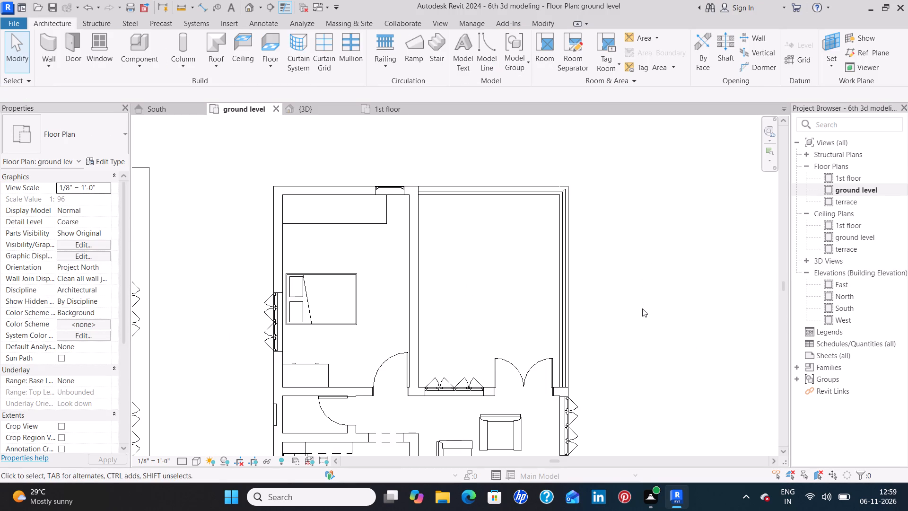
middle_drag(642, 308, 617, 192)
middle_drag(616, 327, 627, 193)
middle_drag(621, 321, 624, 185)
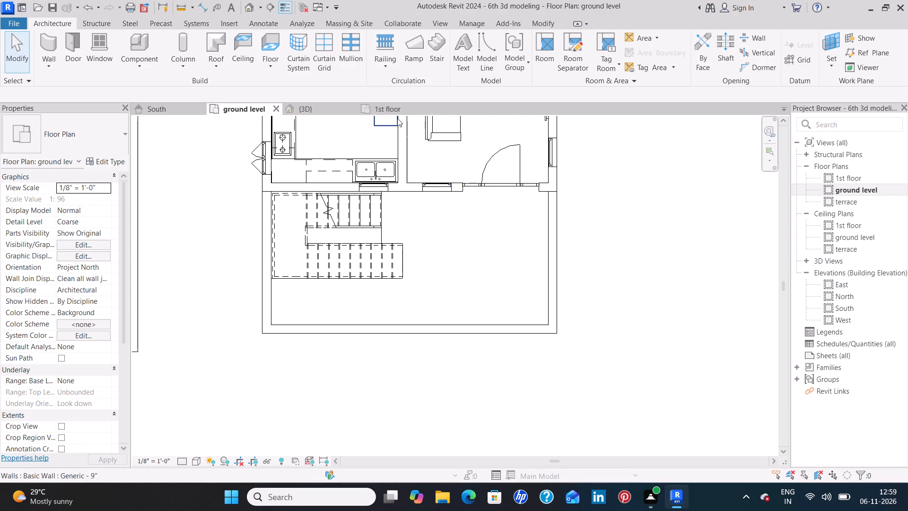
click(388, 44)
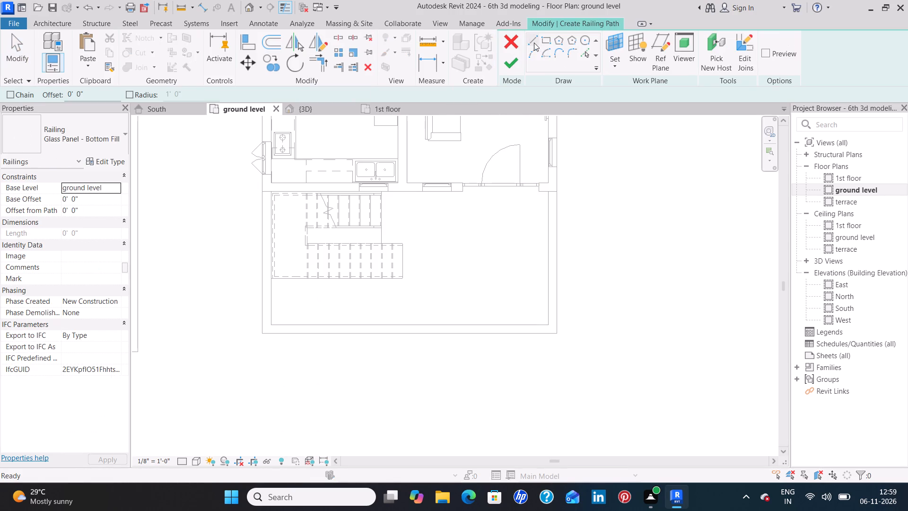
click(531, 43)
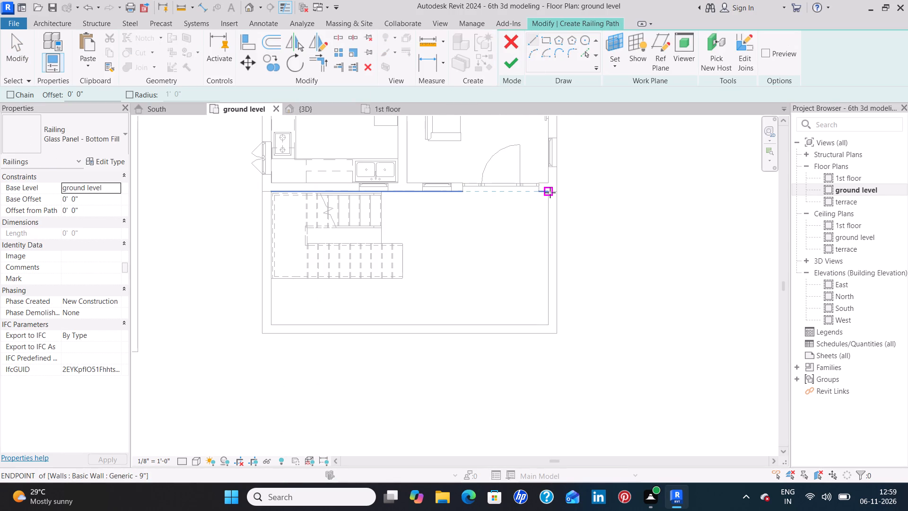
click(552, 192)
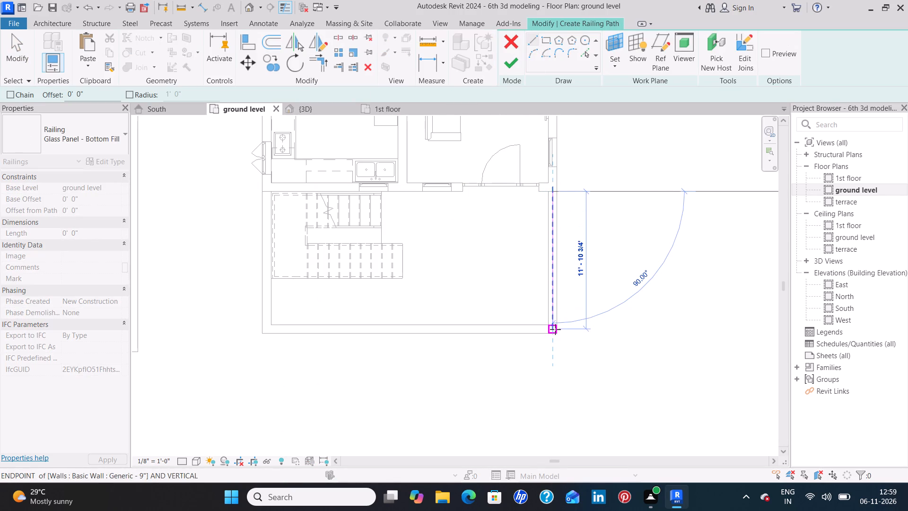
click(553, 328)
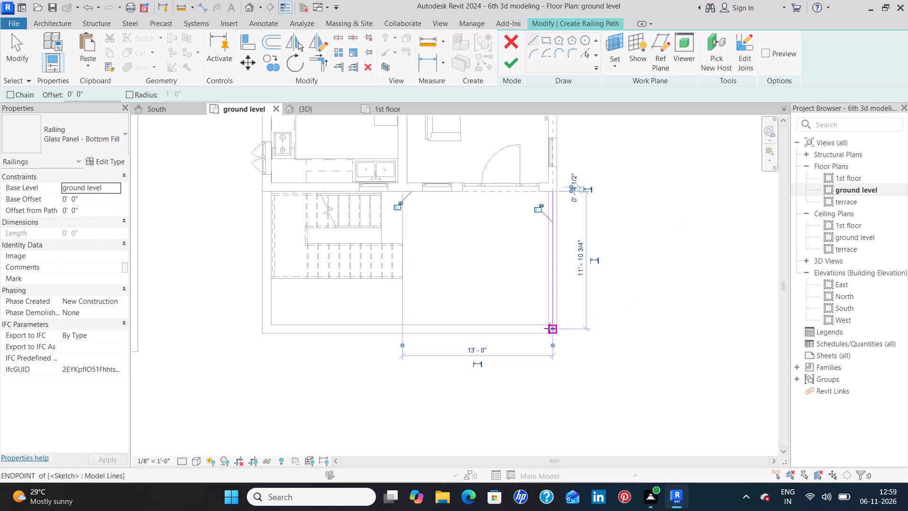
click(553, 329)
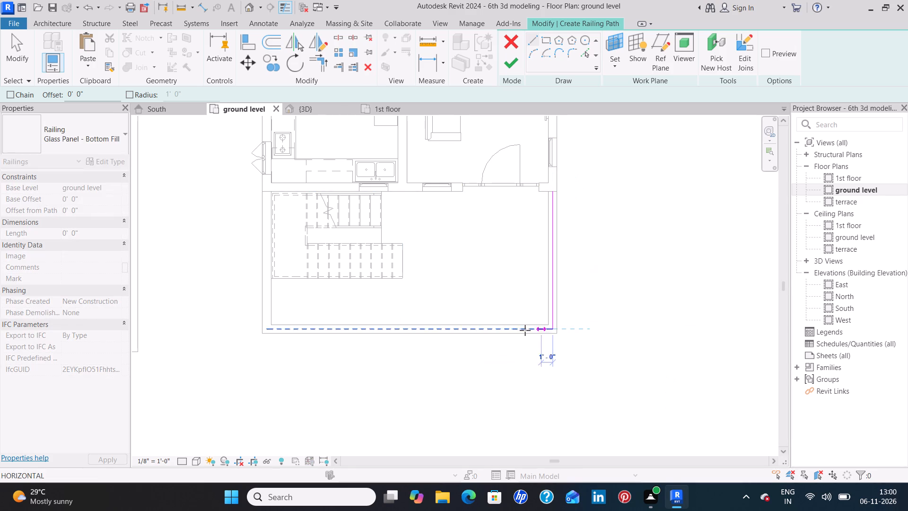
click(266, 329)
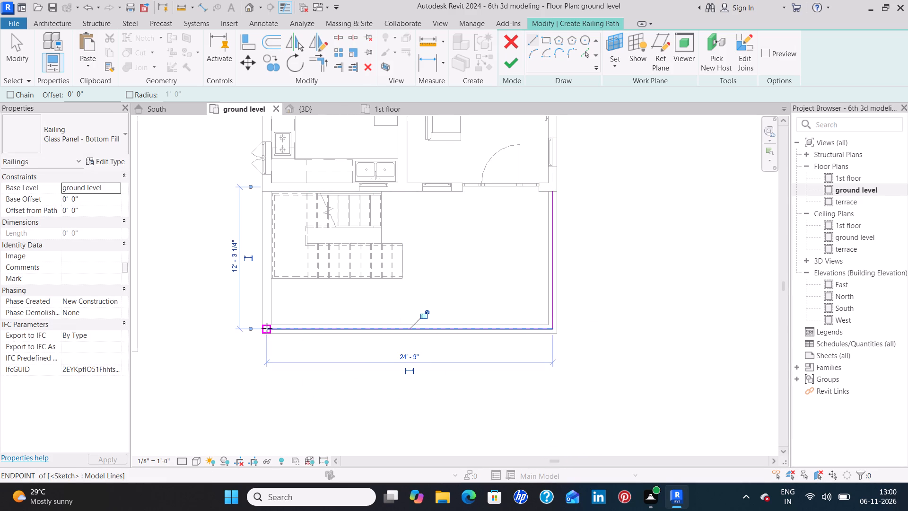
click(267, 328)
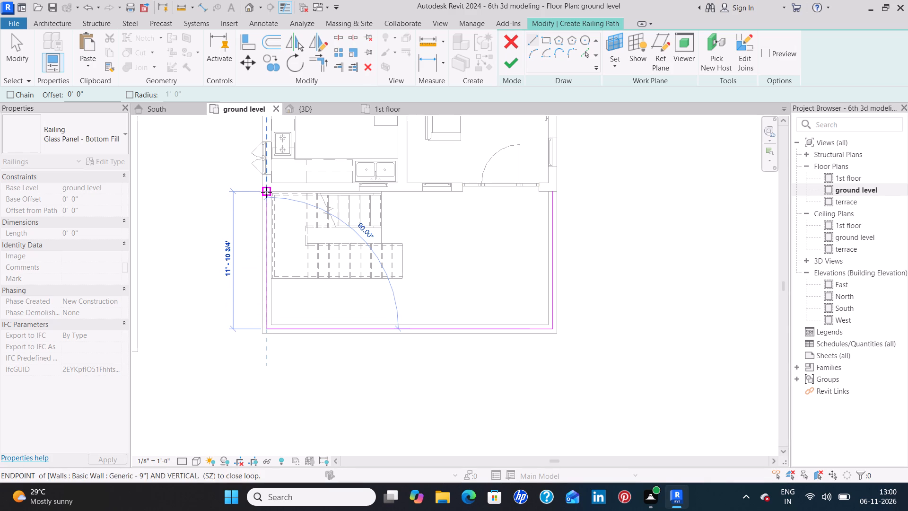
click(266, 192)
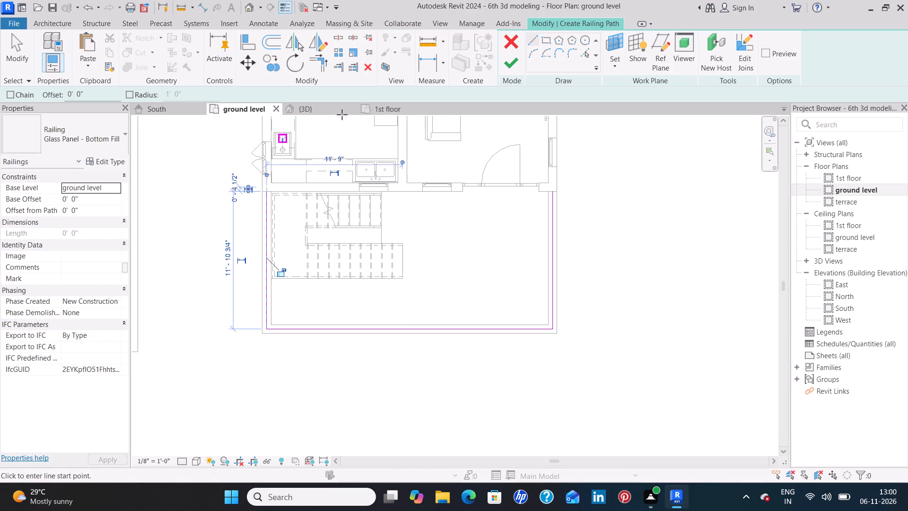
click(511, 62)
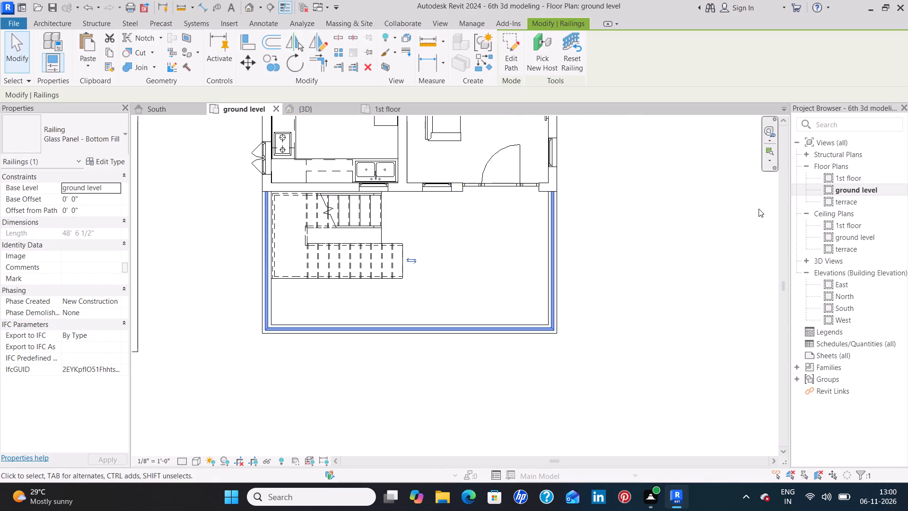
click(725, 238)
Inspect the second house's front and rear terrace railings and parapet walls in the 3D view.
scroll(640, 235, down, 3)
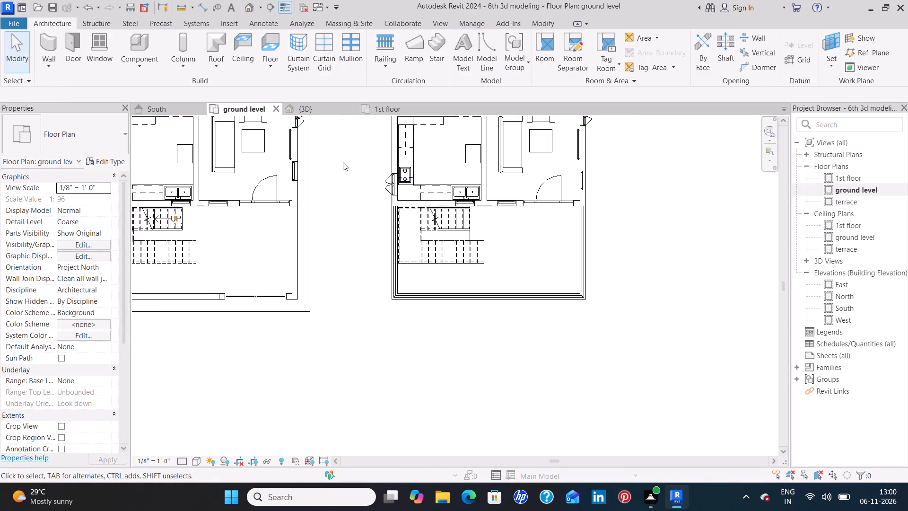
click(327, 112)
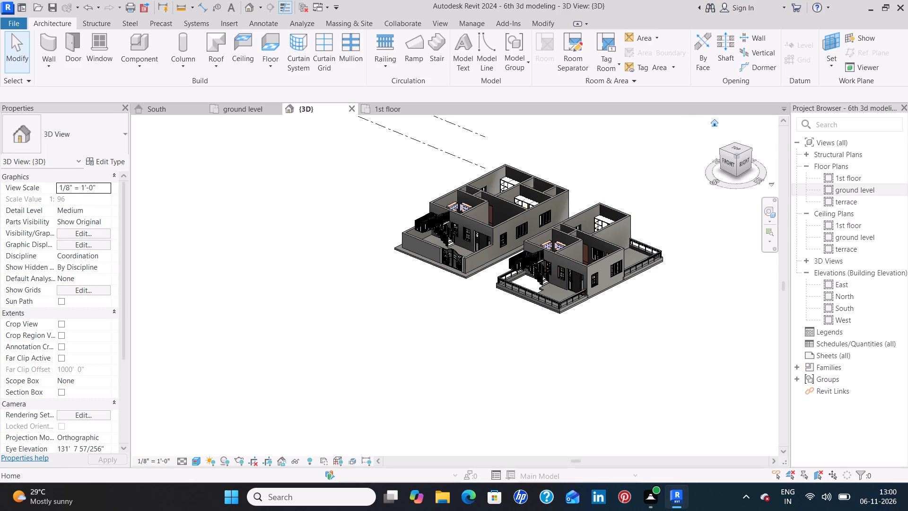
click(715, 121)
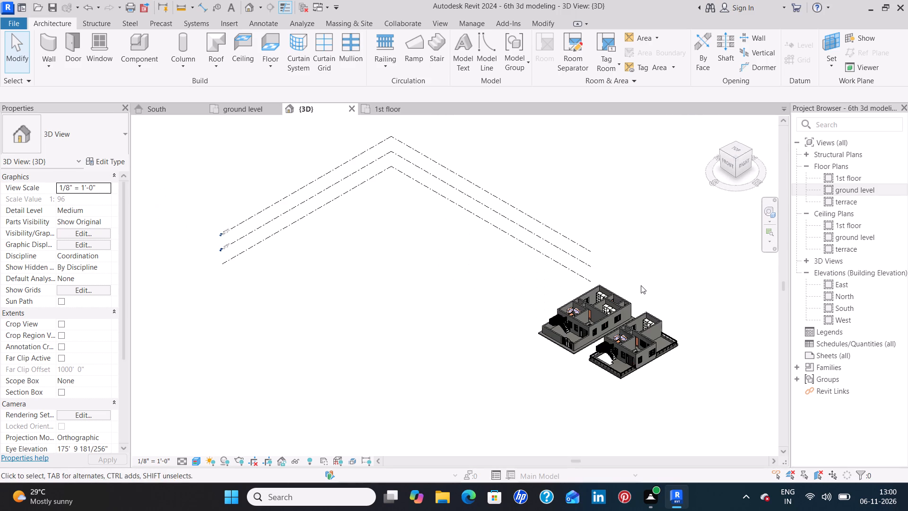
scroll(641, 289, up, 7)
middle_drag(664, 286, 663, 285)
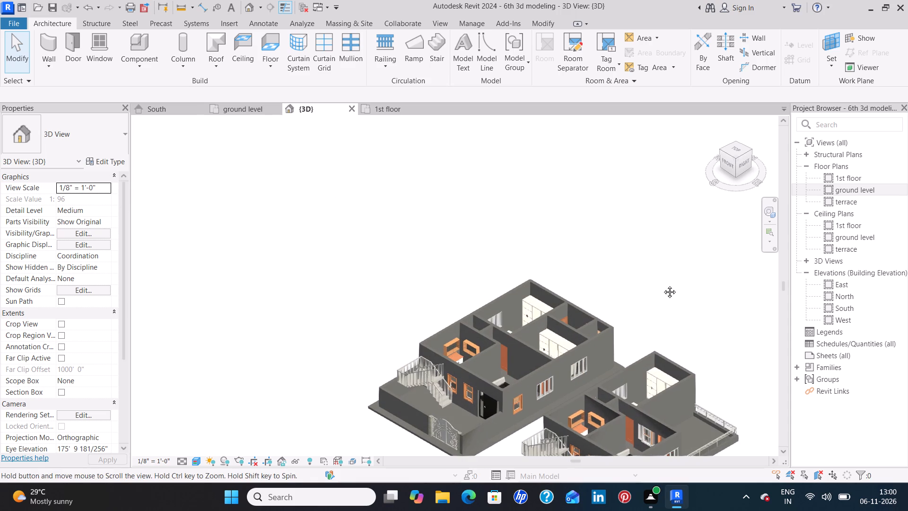
middle_drag(663, 285, 620, 188)
shift+middle_drag(620, 188, 629, 264)
middle_drag(631, 229, 624, 199)
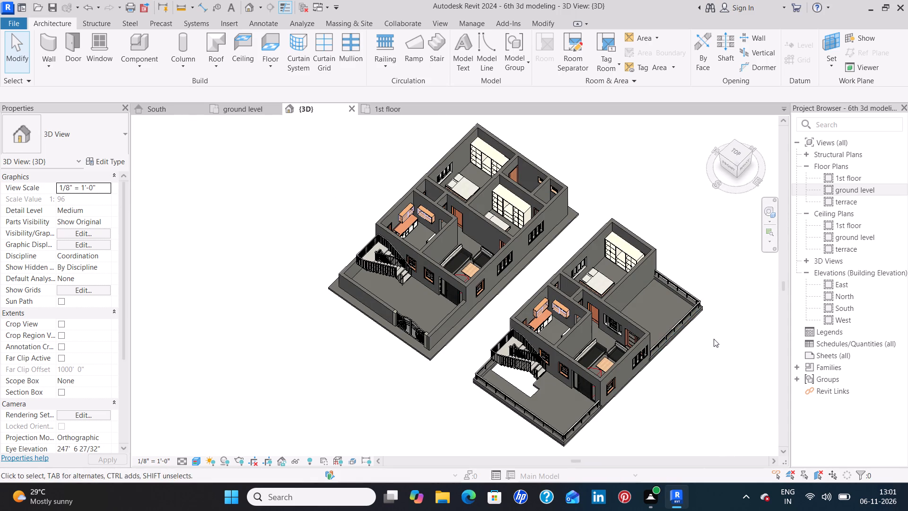
shift+middle_drag(714, 339, 646, 178)
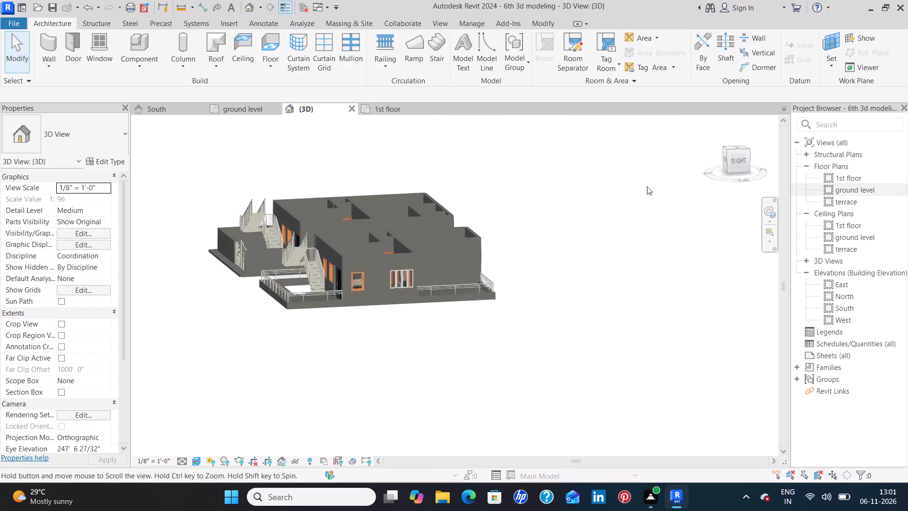
scroll(482, 305, up, 9)
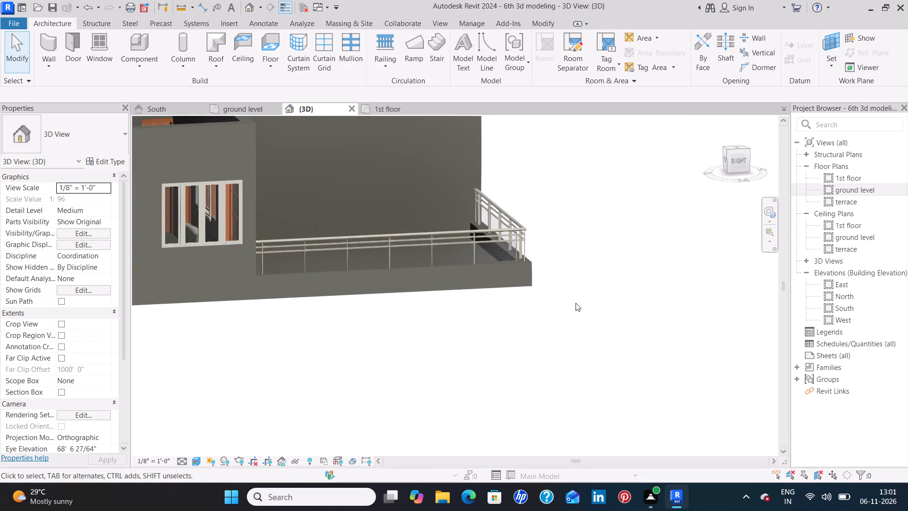
scroll(576, 303, down, 10)
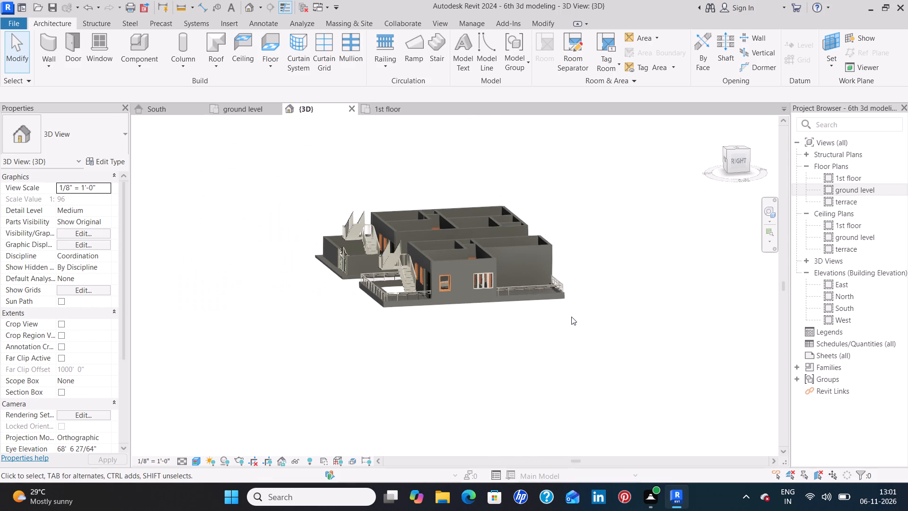
scroll(560, 295, up, 17)
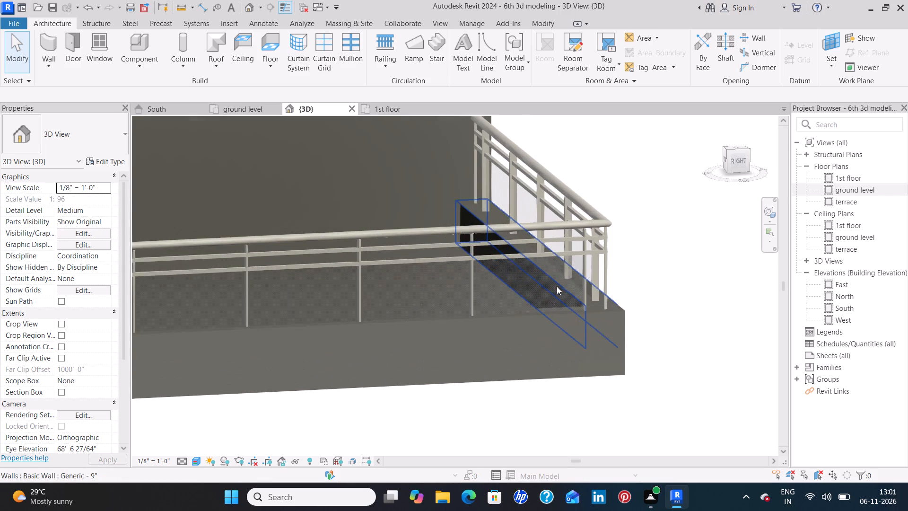
scroll(557, 284, up, 4)
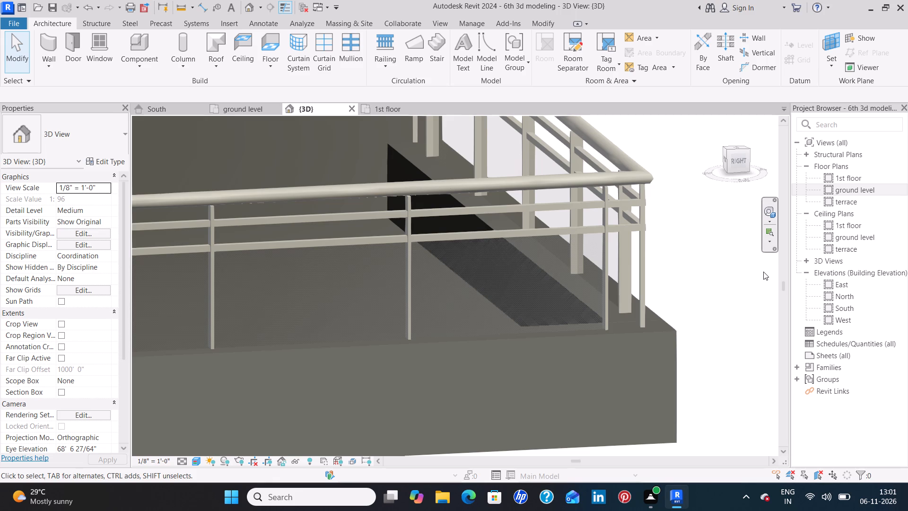
scroll(748, 269, down, 12)
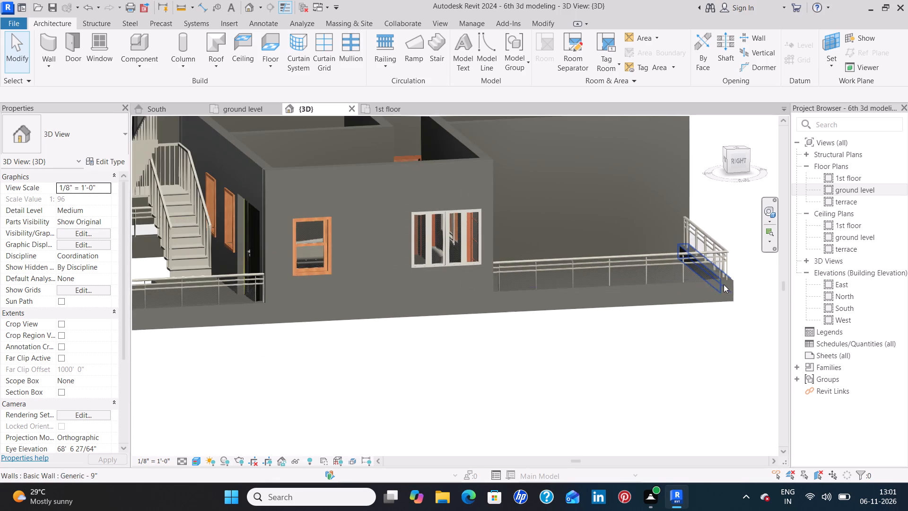
scroll(621, 362, down, 3)
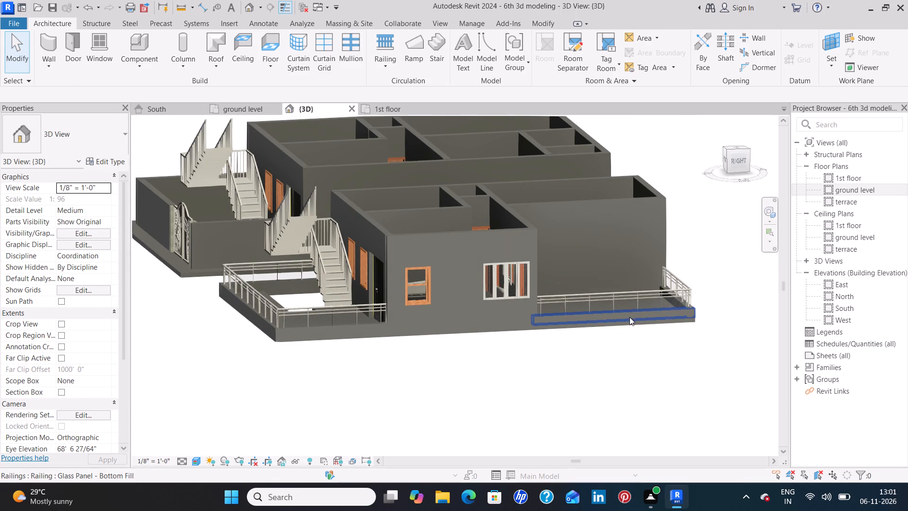
scroll(607, 344, up, 3)
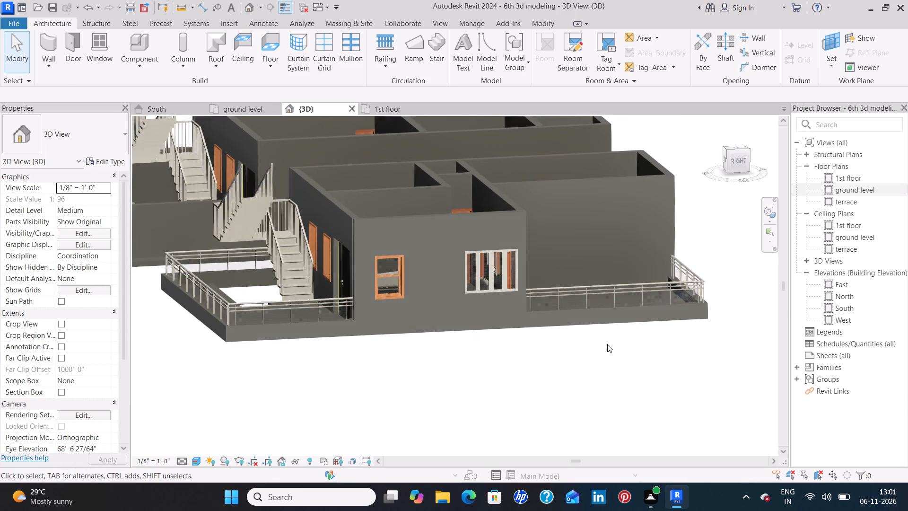
scroll(607, 344, up, 3)
scroll(603, 336, down, 8)
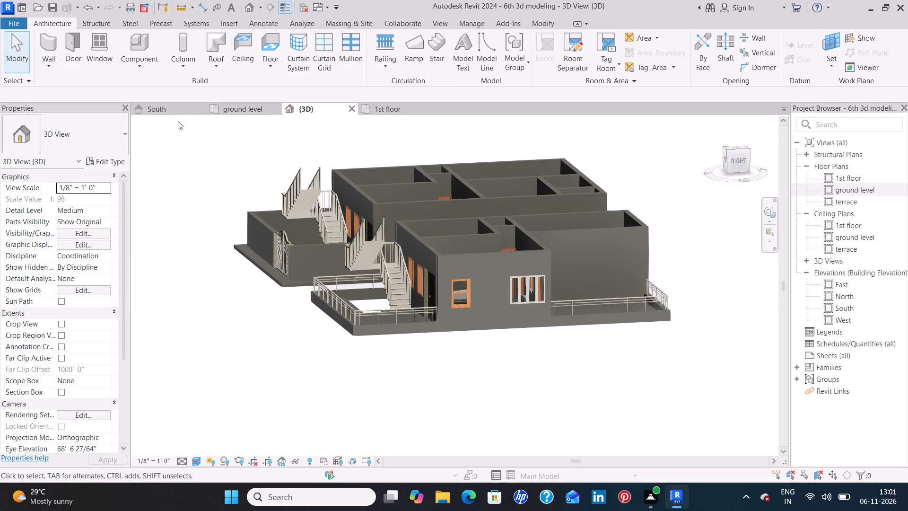
In the South elevation, copy the whole second house and paste it aligned to the 1st floor level.
click(178, 105)
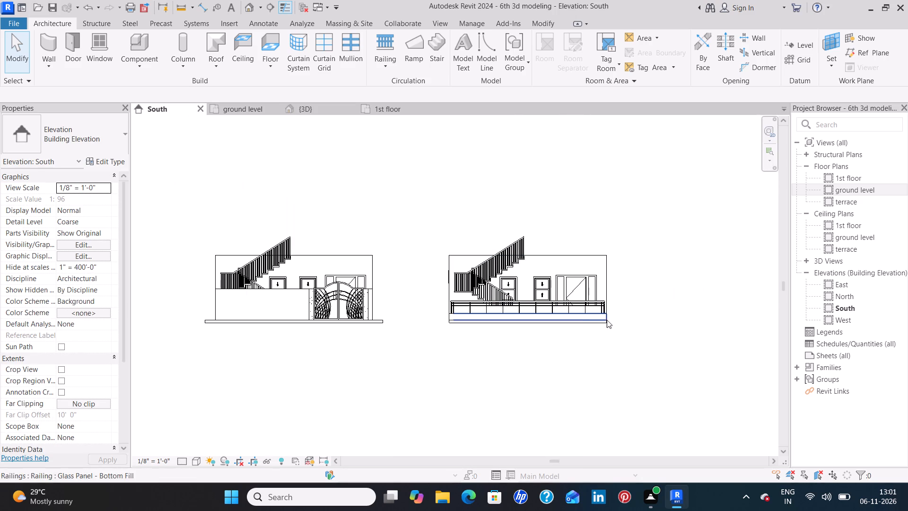
drag(617, 336, 427, 226)
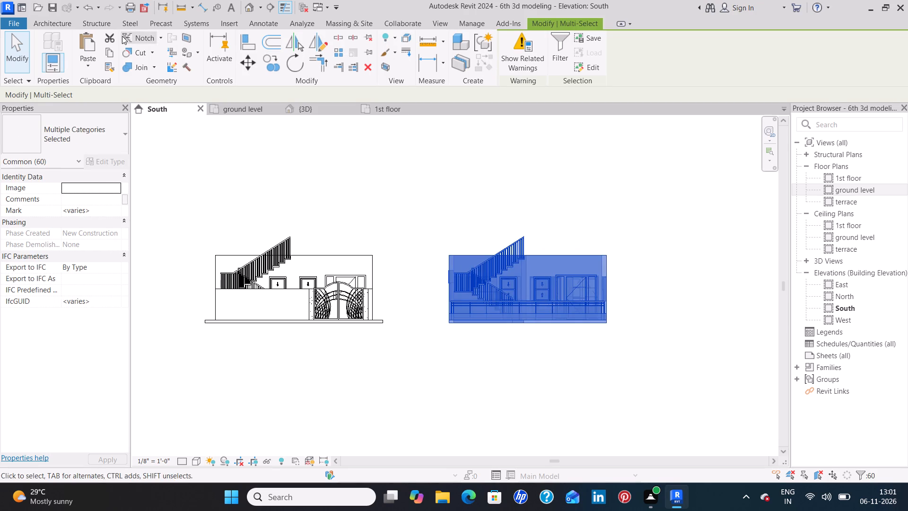
click(111, 55)
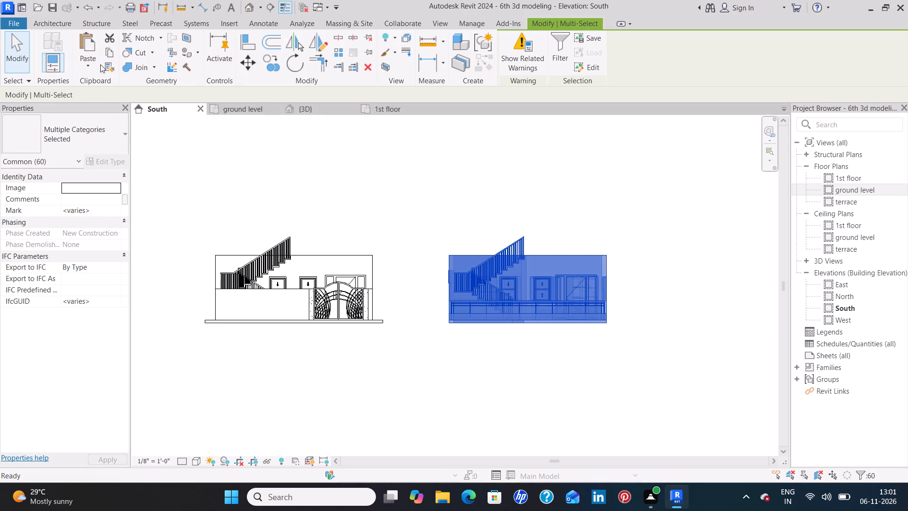
click(91, 66)
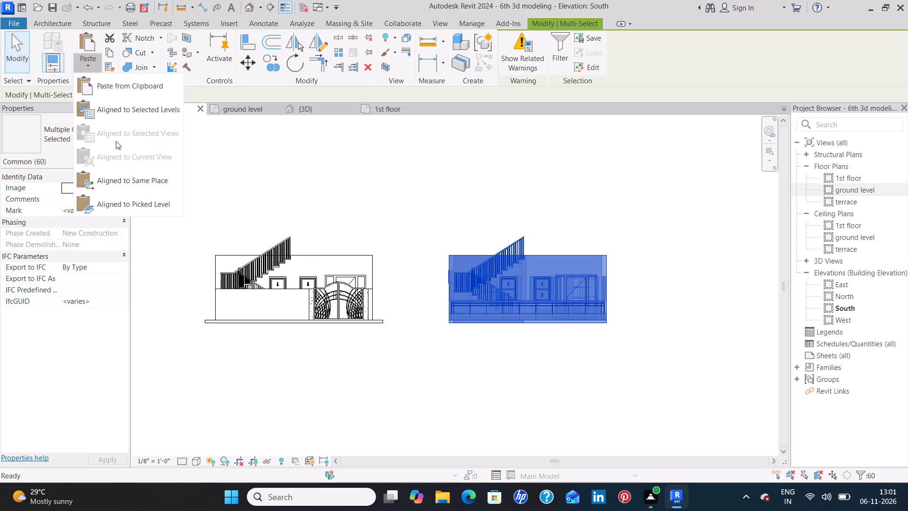
click(139, 106)
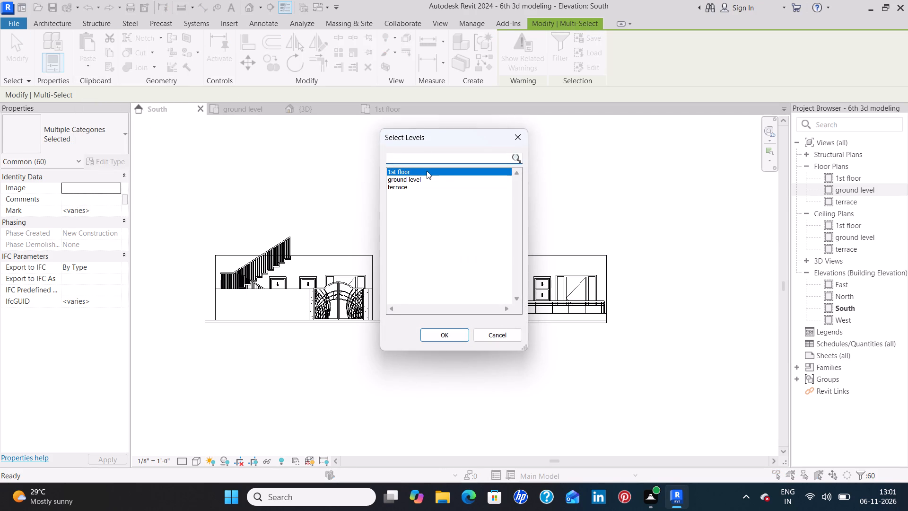
click(448, 330)
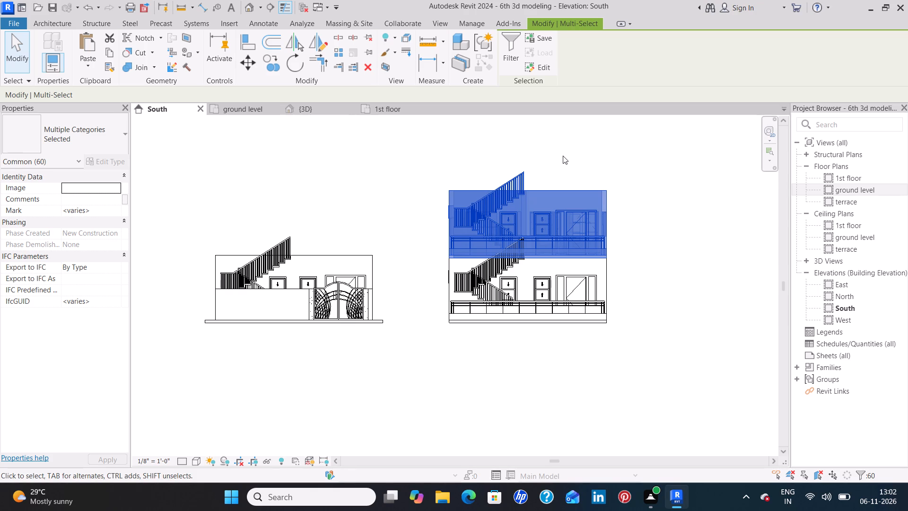
Nudge the pasted storey toward the first house, and move it 34' 4 1/2" horizontally to align its slab corner with that house's outer wall.
key(Left)
key(Left)
key(Left)
key(Left)
key(Left)
key(Left)
key(Left)
click(254, 68)
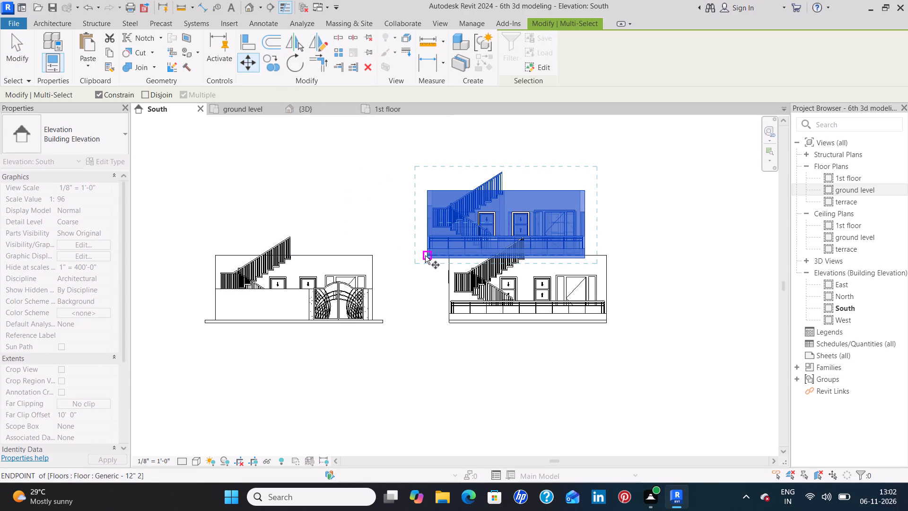
scroll(420, 255, up, 4)
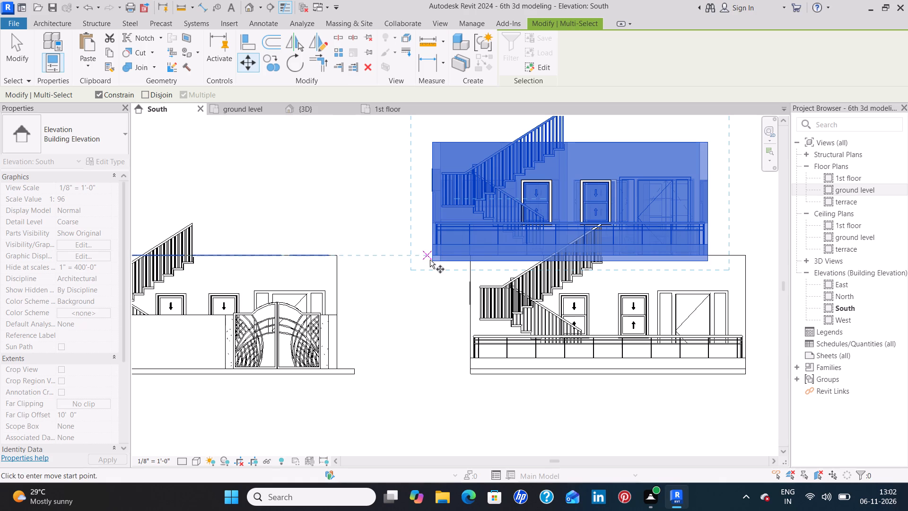
click(433, 260)
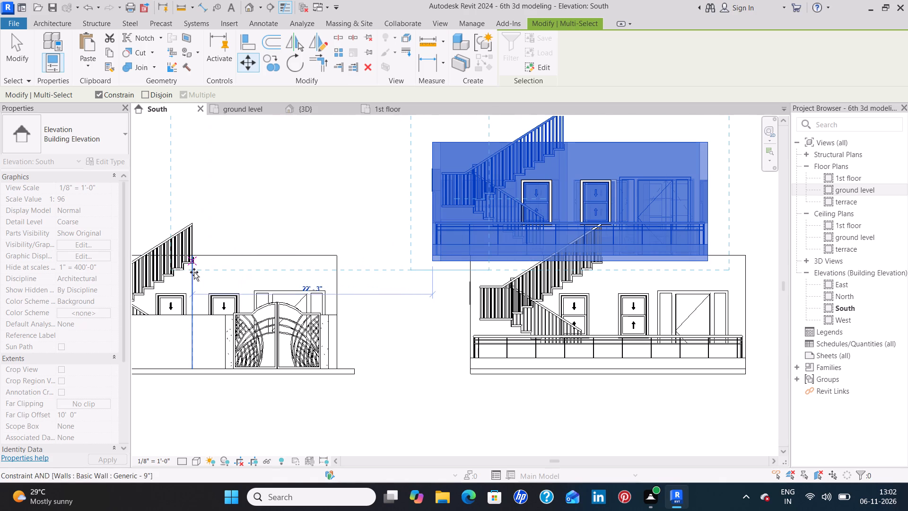
middle_drag(194, 270, 436, 270)
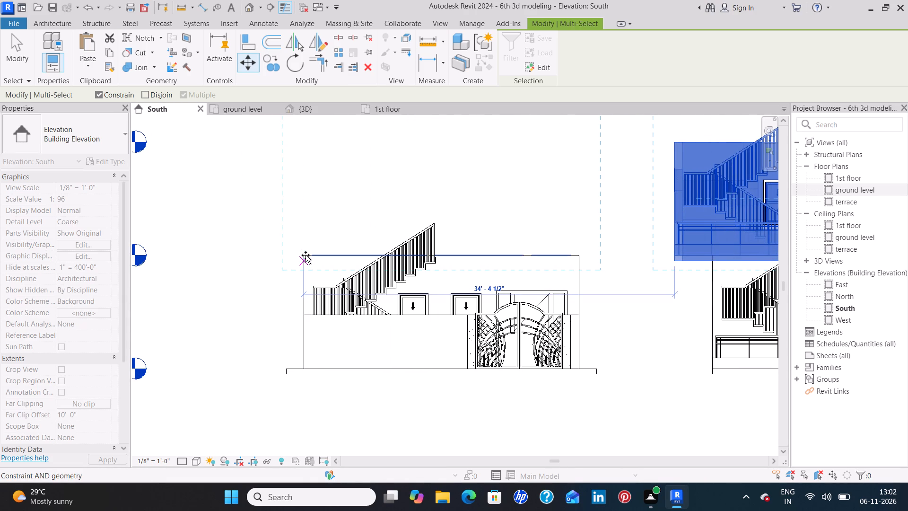
click(304, 255)
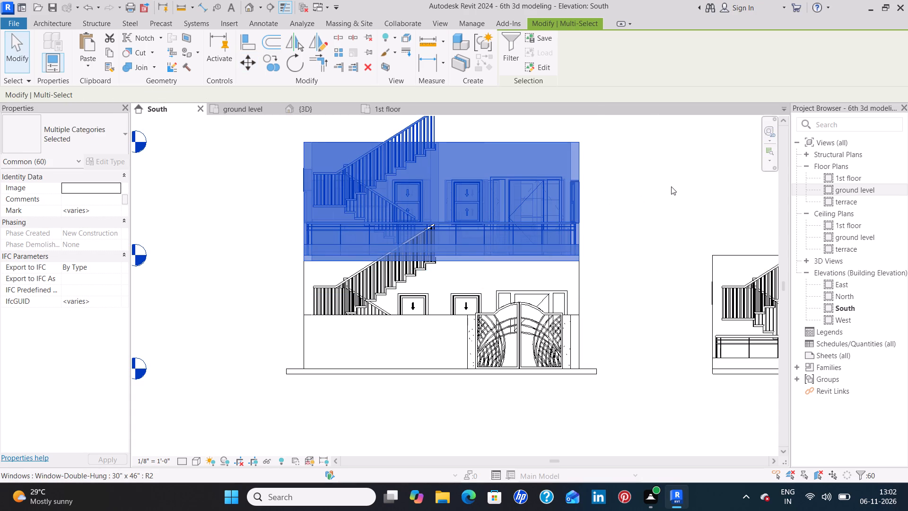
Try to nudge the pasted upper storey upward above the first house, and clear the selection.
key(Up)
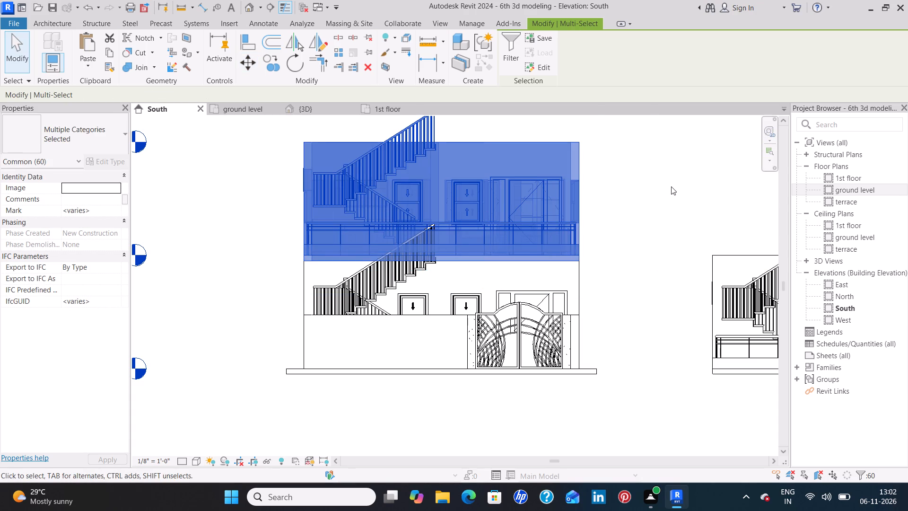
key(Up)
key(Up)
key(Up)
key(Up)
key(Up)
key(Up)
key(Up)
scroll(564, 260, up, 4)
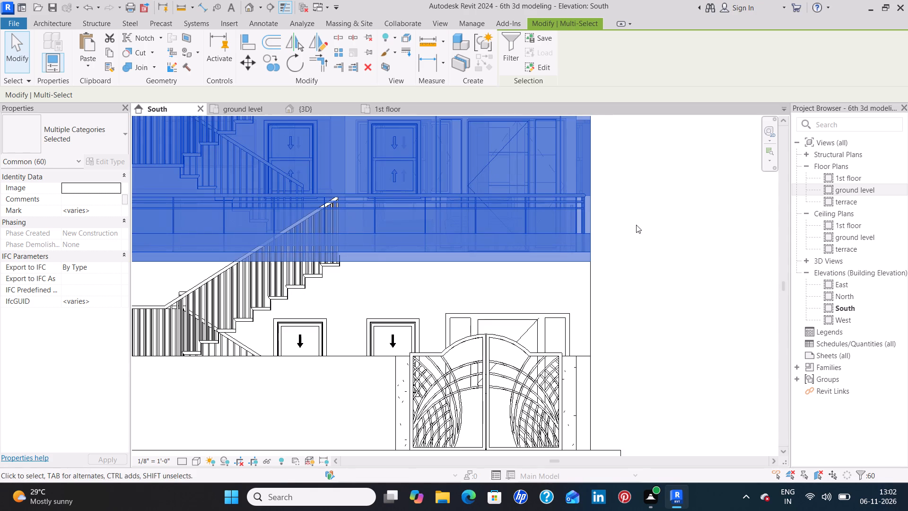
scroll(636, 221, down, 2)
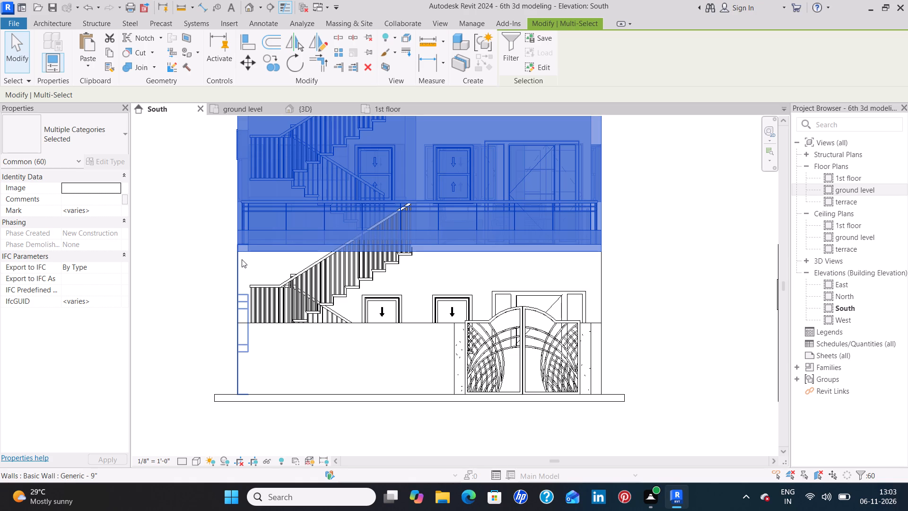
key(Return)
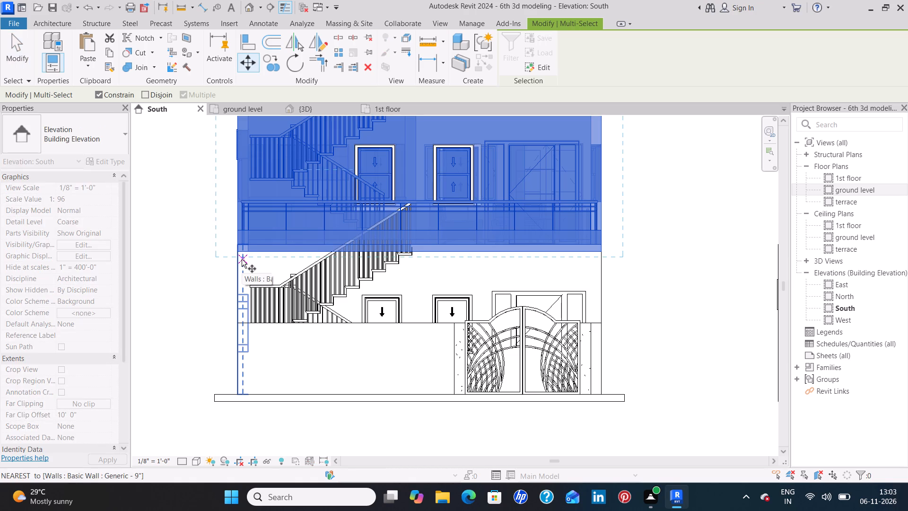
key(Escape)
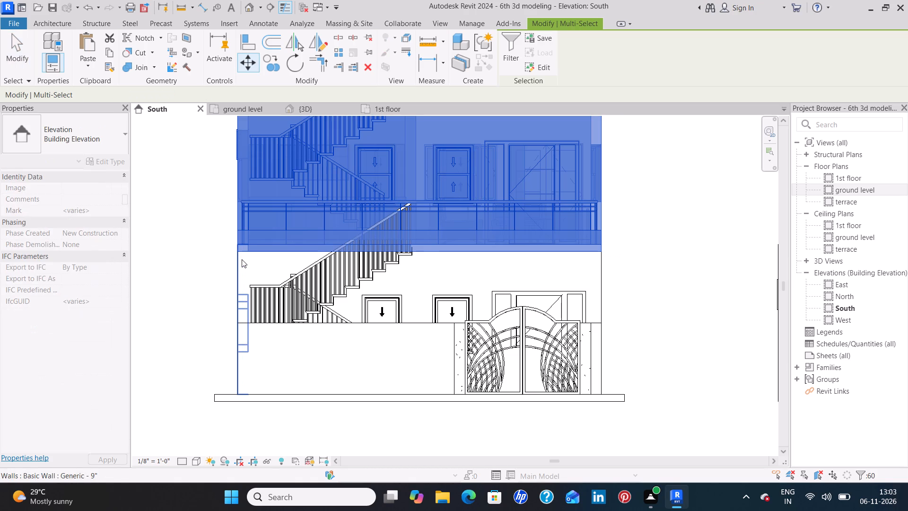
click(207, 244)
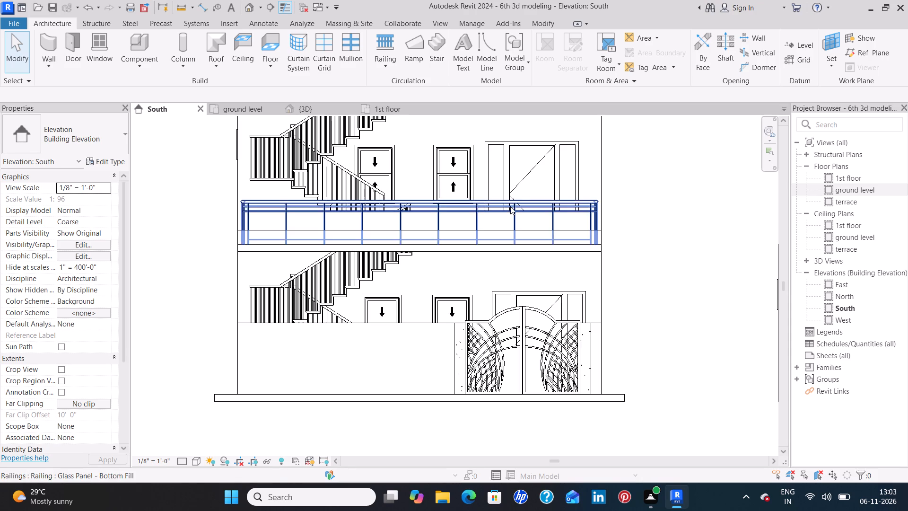
Select the original single-storey second house in the South elevation and move it horizontally farther away from the stacked house.
click(314, 103)
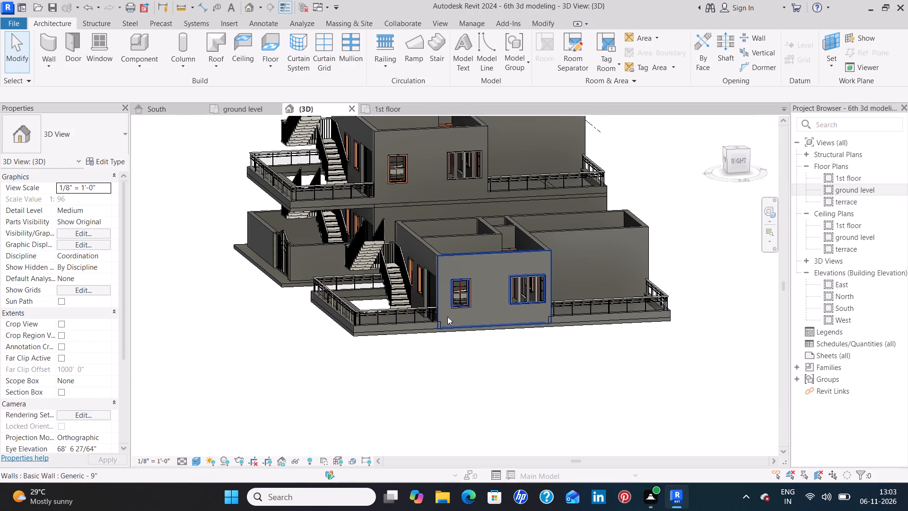
click(177, 108)
scroll(520, 328, down, 4)
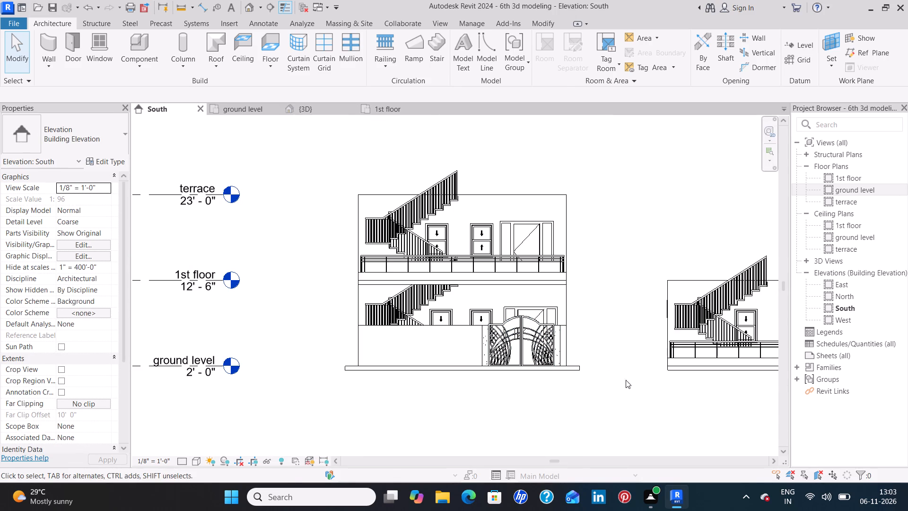
middle_drag(621, 373, 401, 357)
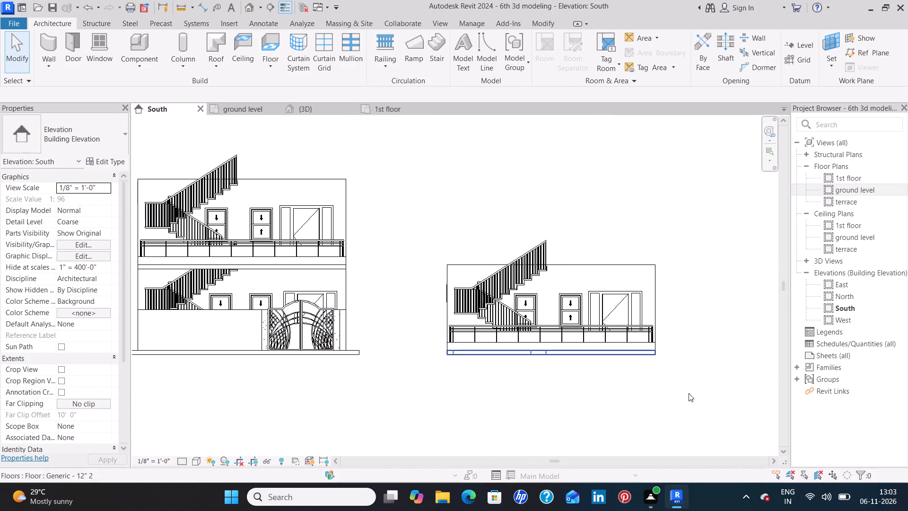
drag(687, 393, 410, 232)
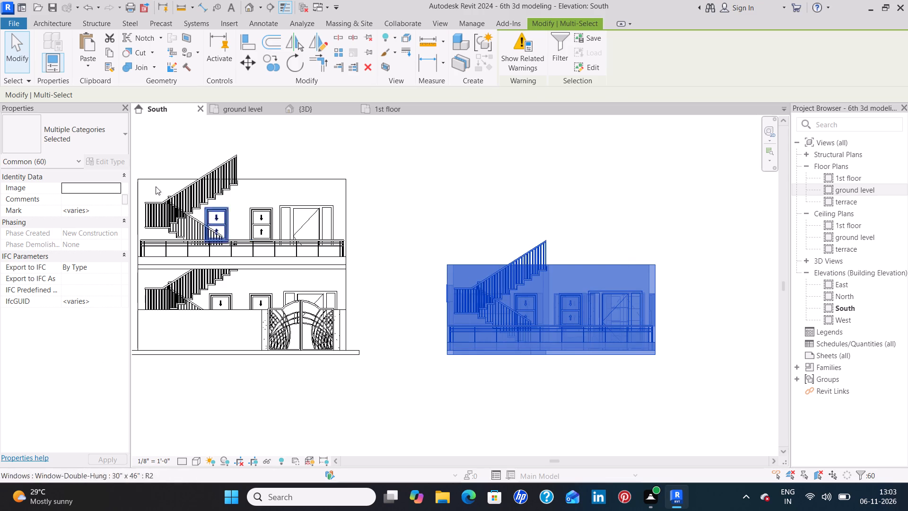
click(250, 64)
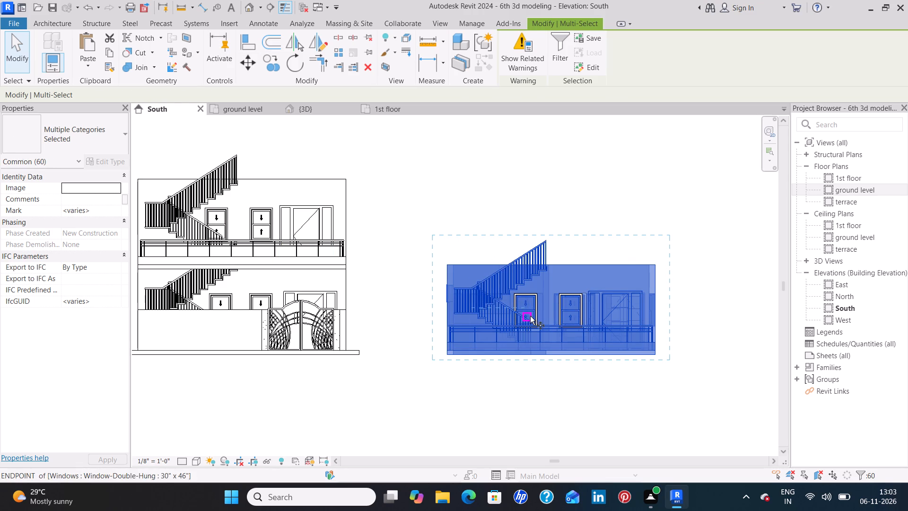
drag(439, 356, 553, 330)
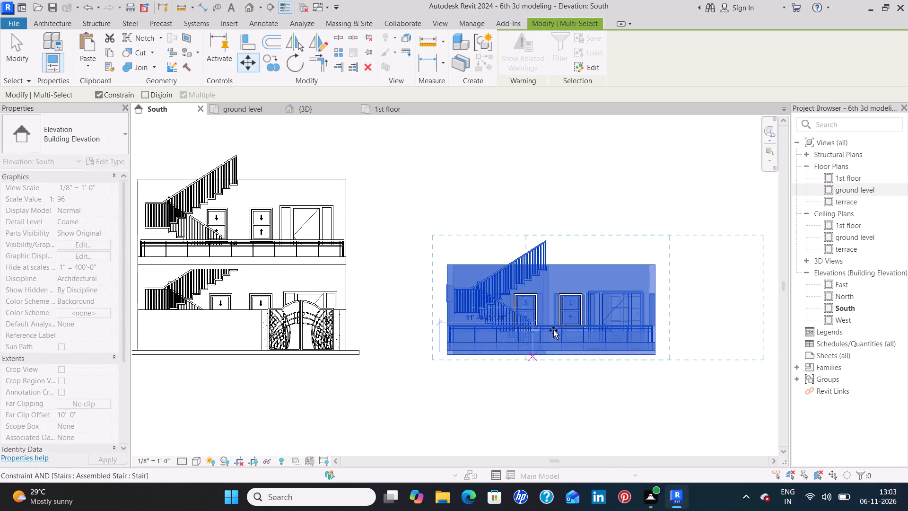
drag(553, 330, 633, 286)
click(677, 282)
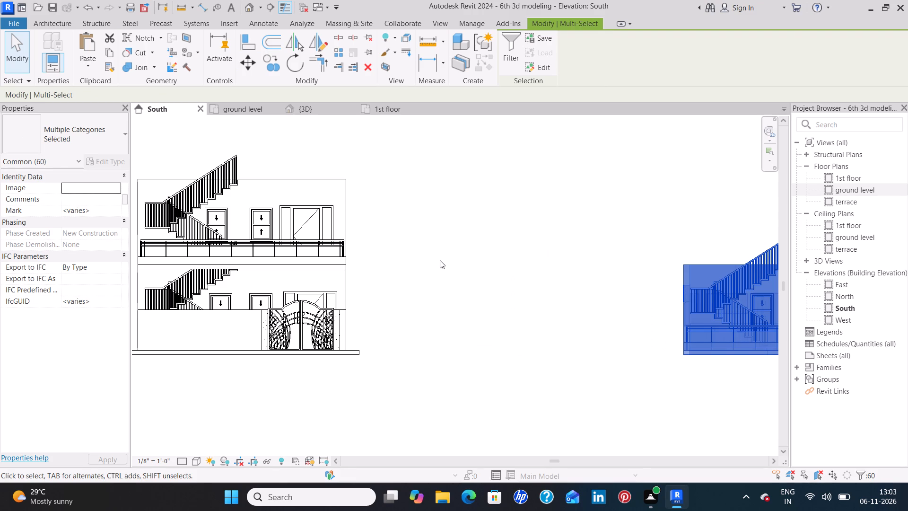
click(441, 259)
scroll(438, 276, down, 4)
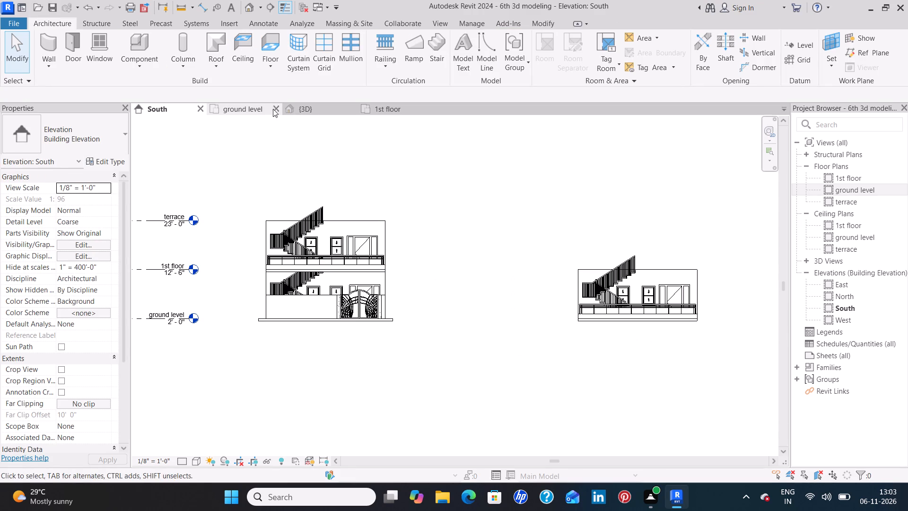
Examine the stacked house in the 3D view, focusing on the upper storey's front terrace, railings and staircase.
click(318, 106)
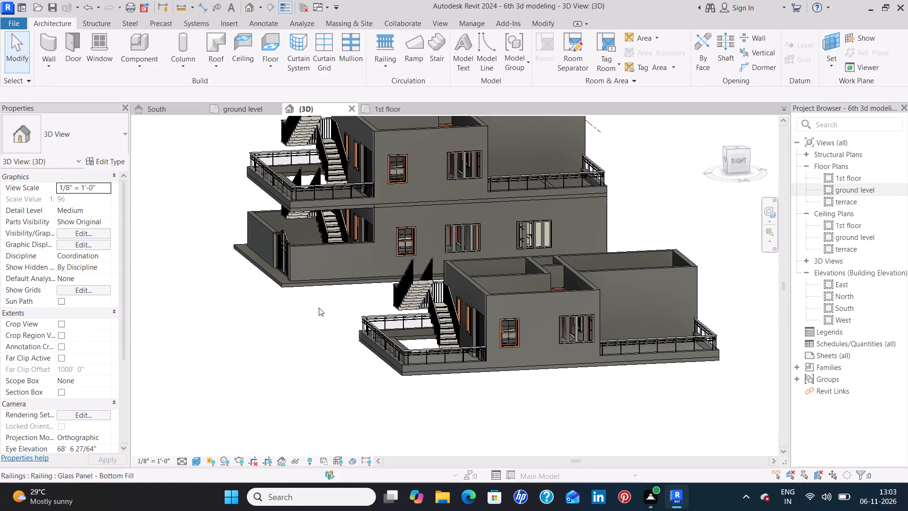
scroll(306, 316, up, 5)
middle_drag(307, 306, 319, 346)
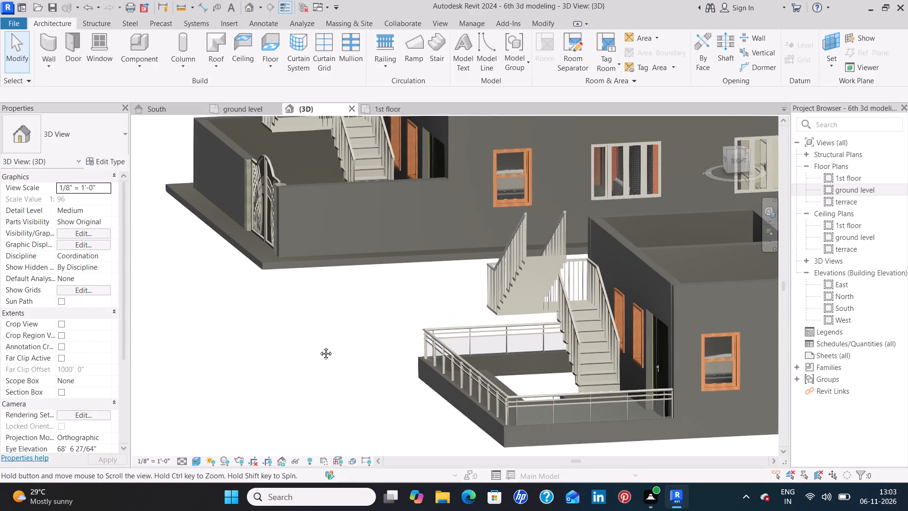
middle_drag(319, 346, 327, 376)
shift+middle_drag(305, 369, 306, 387)
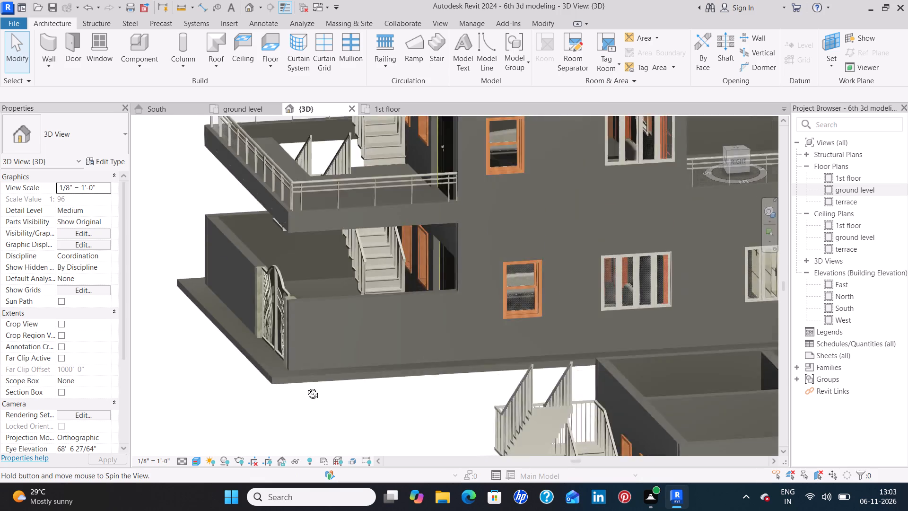
shift+middle_drag(306, 387, 313, 418)
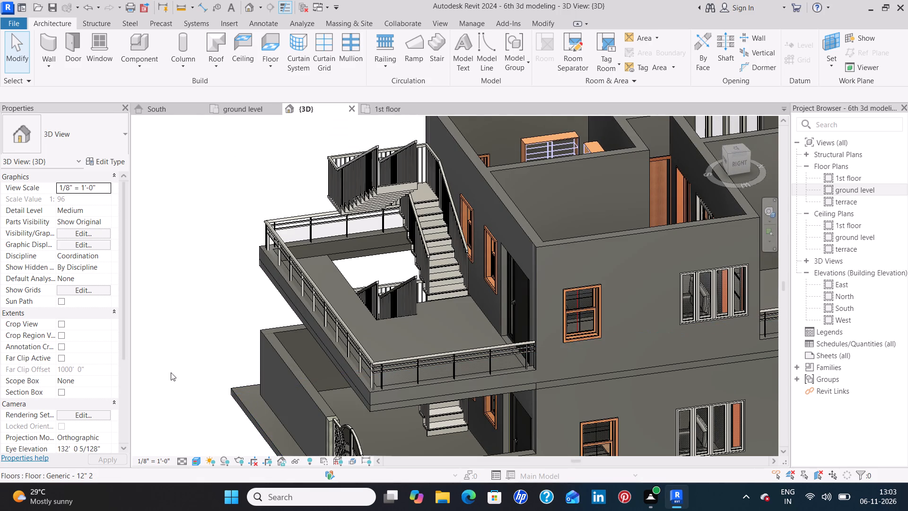
shift+middle_drag(156, 348, 172, 385)
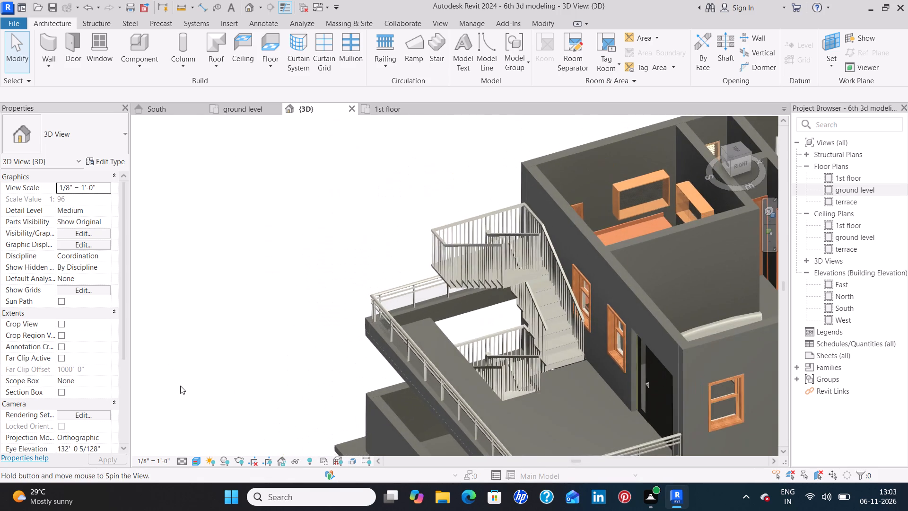
Examine the stacked house from the front in the 3D view, focusing on the upper terrace, its railing and the slab edge.
scroll(207, 377, down, 2)
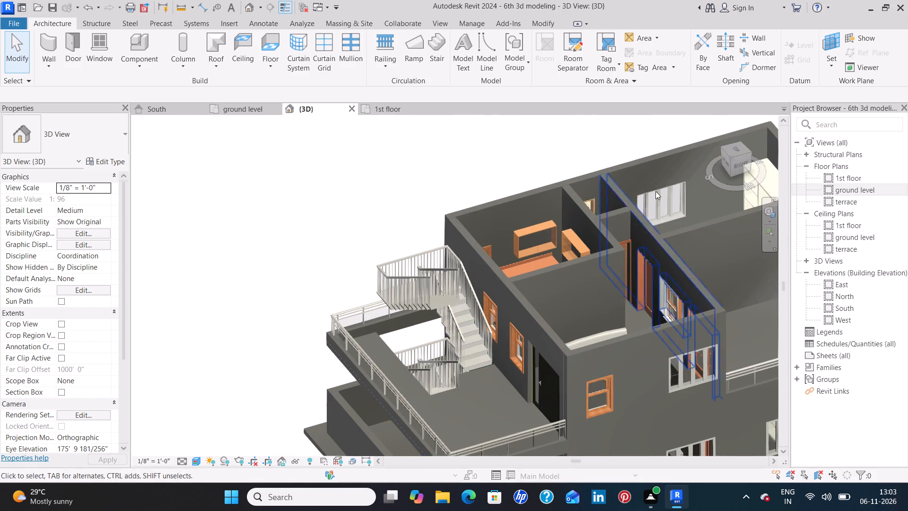
click(725, 163)
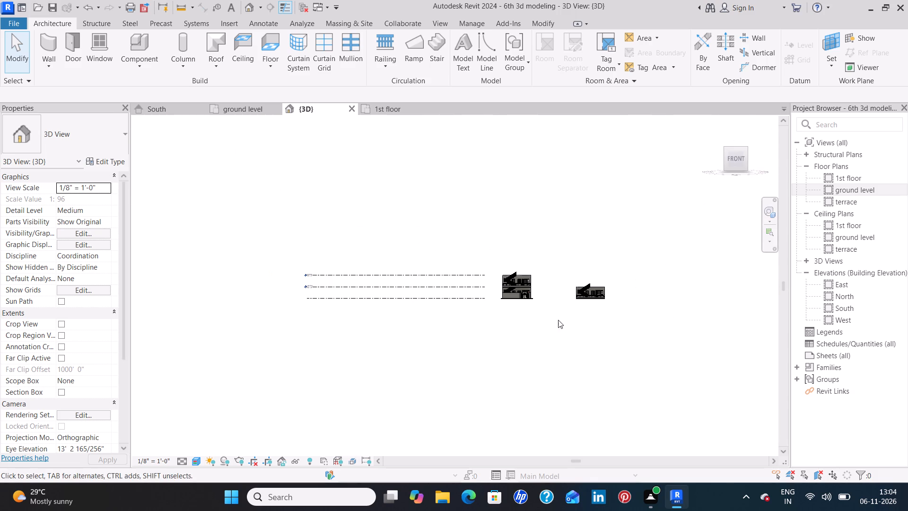
scroll(542, 322, up, 7)
scroll(534, 283, up, 5)
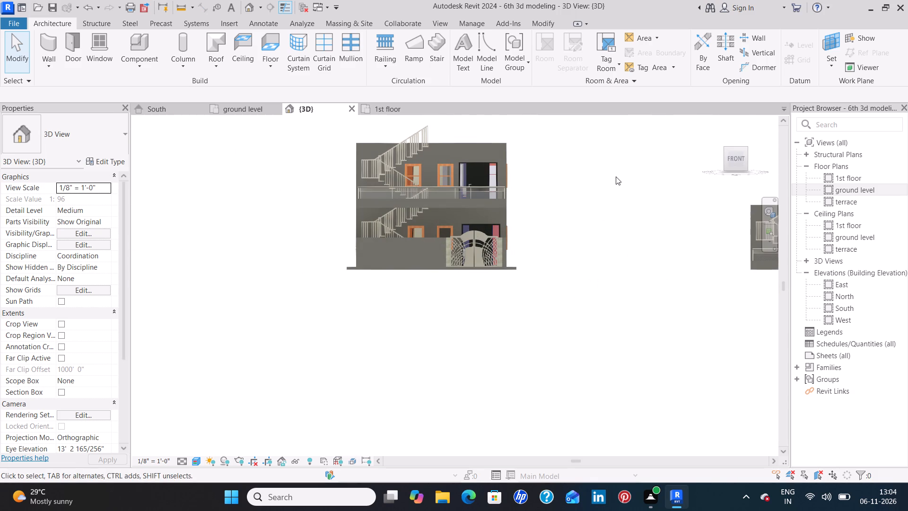
scroll(612, 184, up, 4)
shift+middle_drag(574, 164, 576, 296)
middle_drag(559, 177, 564, 279)
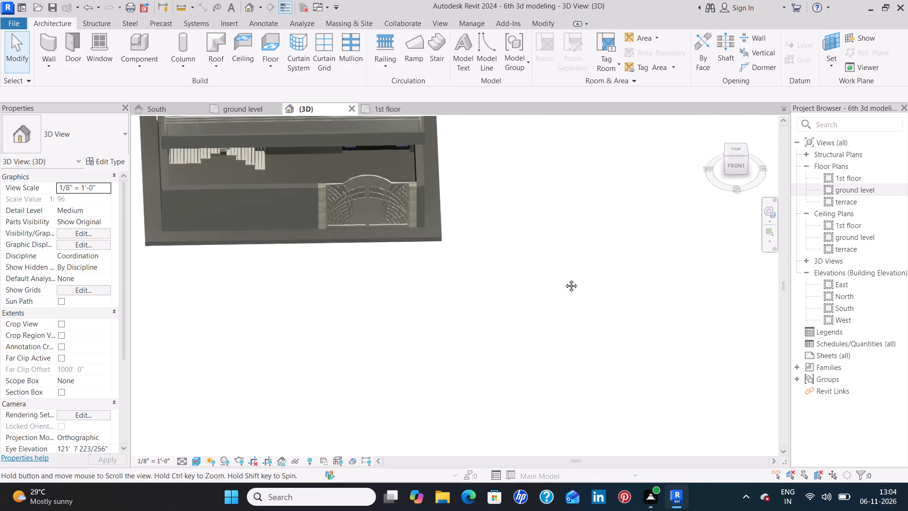
middle_drag(564, 279, 596, 407)
scroll(568, 344, up, 6)
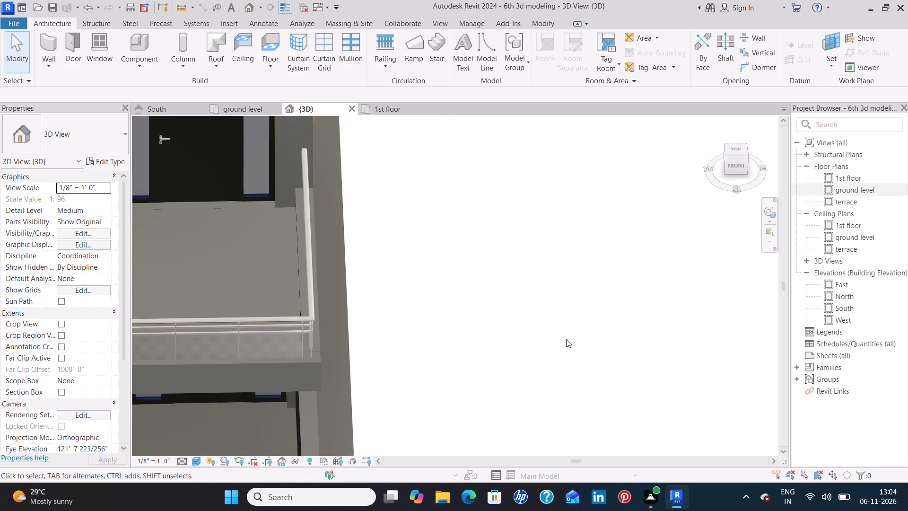
middle_drag(547, 341, 774, 335)
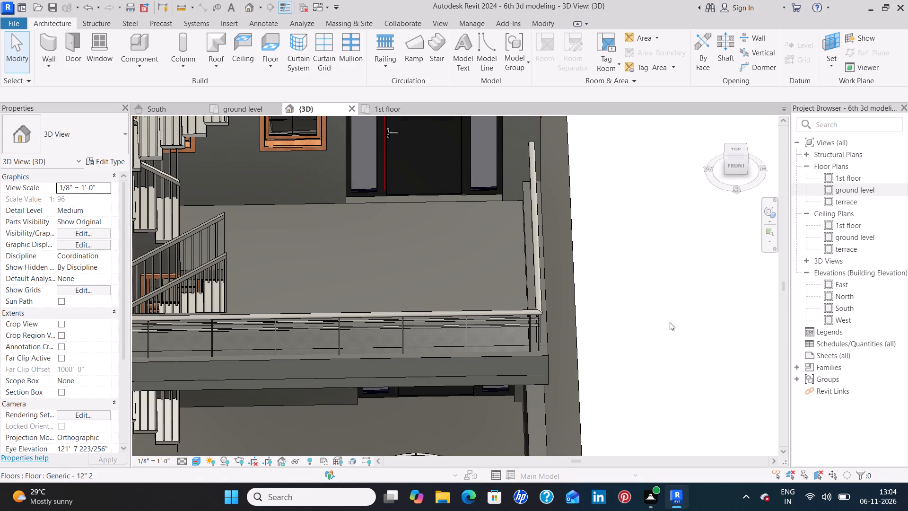
scroll(678, 315, down, 6)
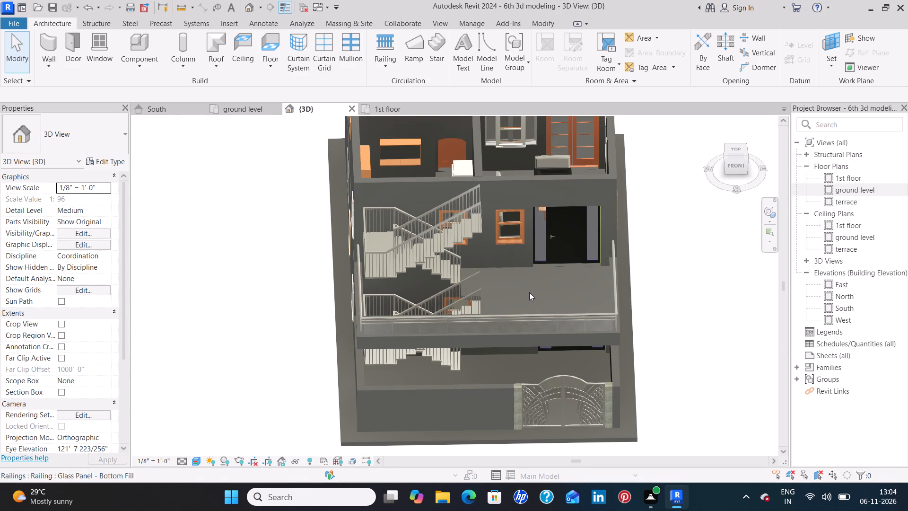
Examine the stacked house's gate corner and left side, focusing on the staircases and terrace railing on both storeys.
shift+middle_drag(529, 292, 567, 293)
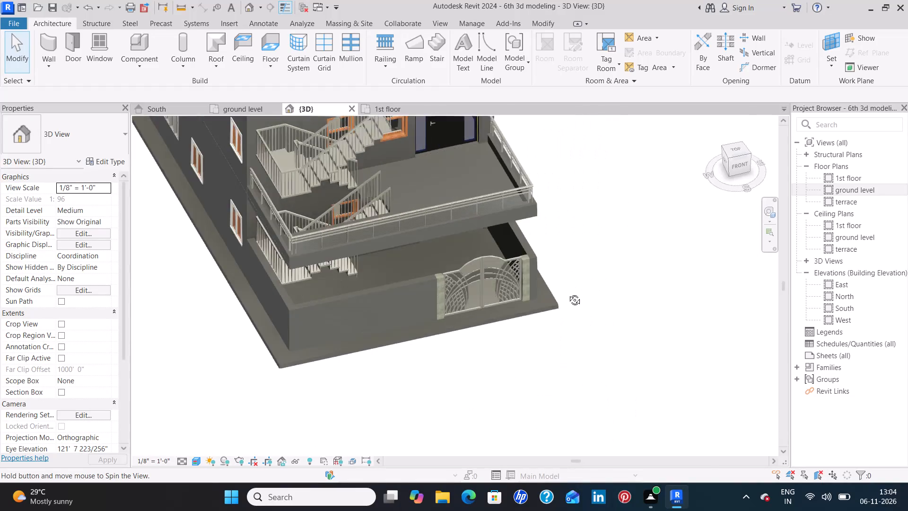
shift+middle_drag(567, 293, 592, 282)
middle_drag(426, 335, 536, 322)
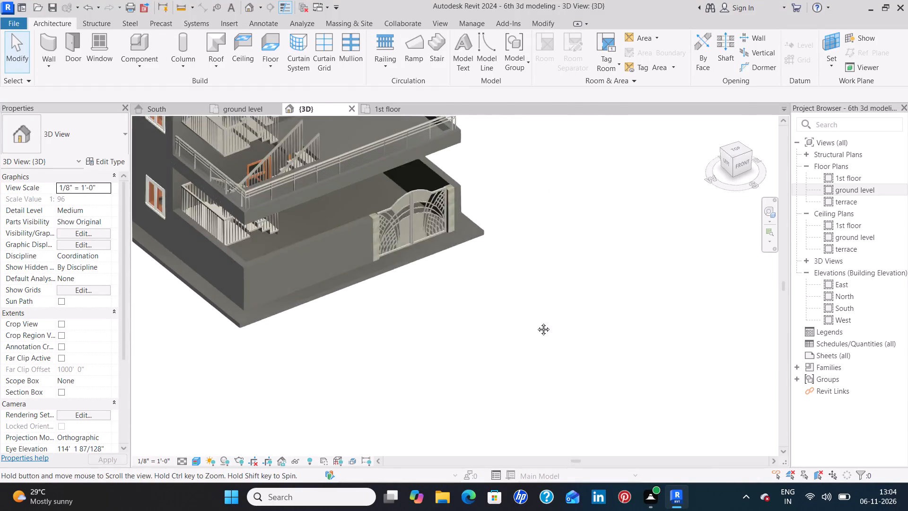
middle_drag(536, 322, 589, 312)
shift+middle_drag(481, 327, 538, 350)
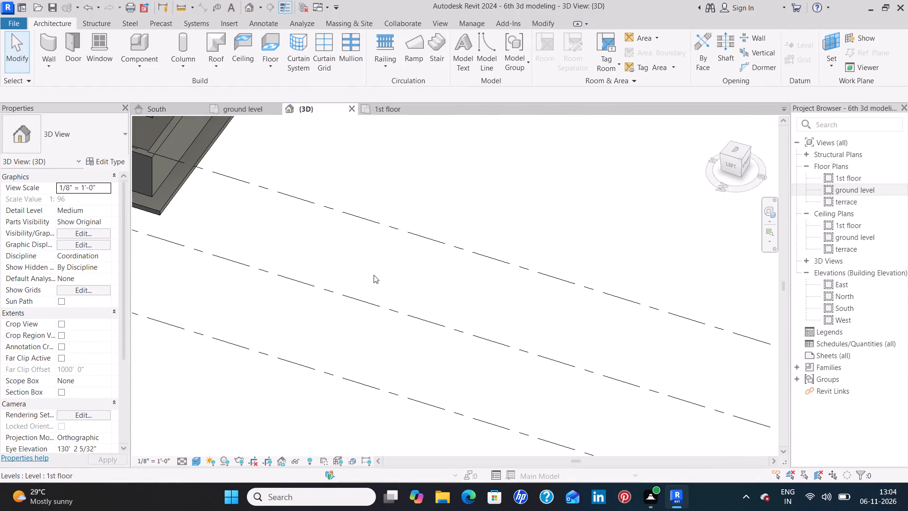
middle_drag(374, 271, 565, 355)
middle_drag(515, 280, 608, 375)
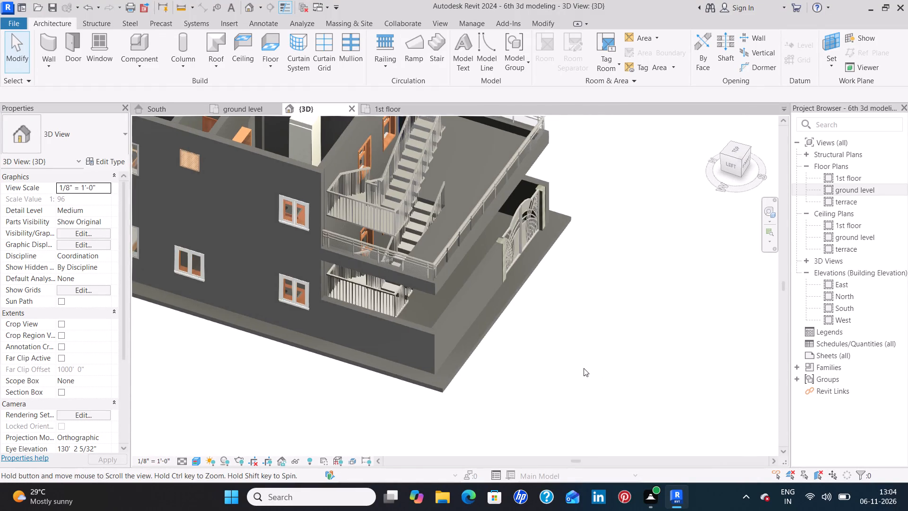
scroll(422, 213, up, 14)
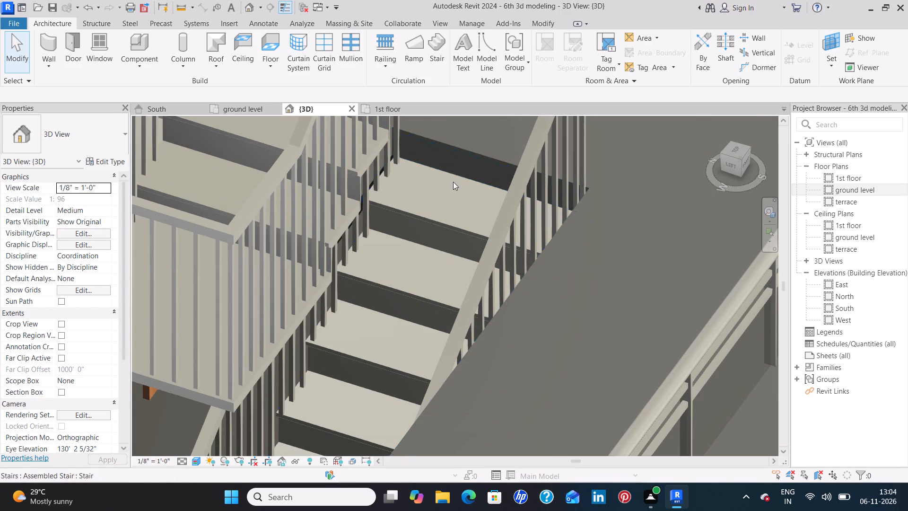
scroll(637, 195, down, 9)
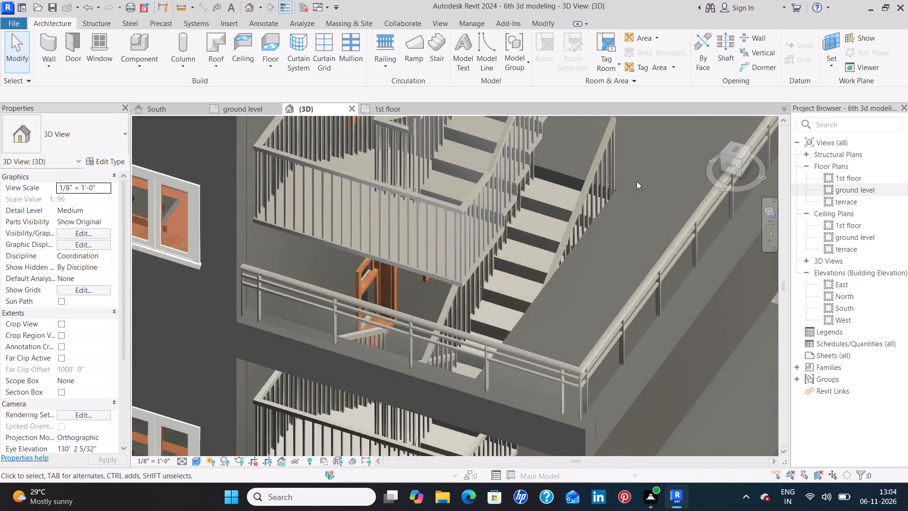
Examine the stacked house from above, checking the upper storey's rooms, furniture and walls over the lower house.
middle_drag(653, 155, 626, 221)
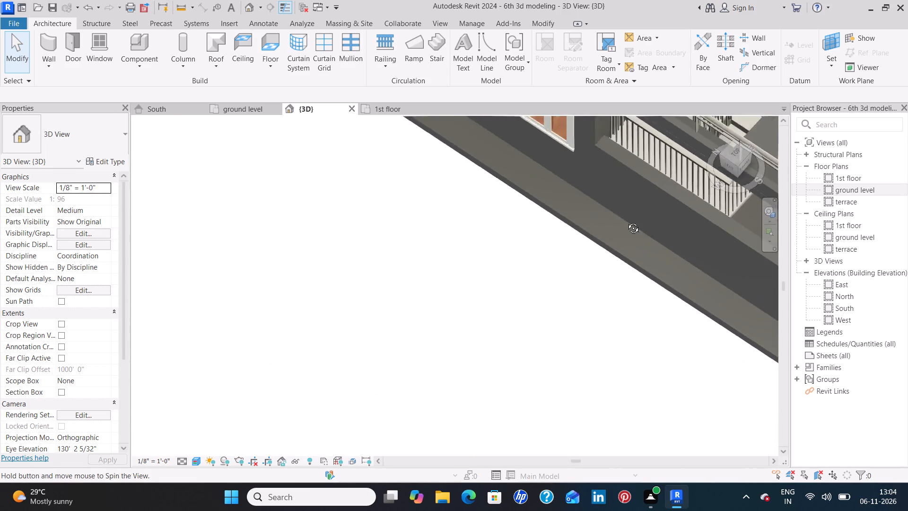
middle_drag(626, 221, 618, 226)
scroll(616, 227, down, 15)
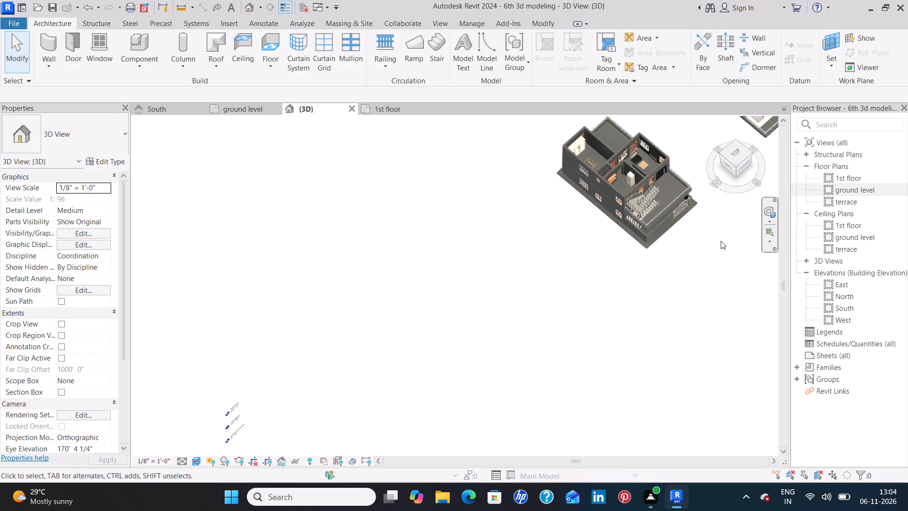
middle_drag(718, 229, 538, 308)
middle_drag(546, 227, 545, 240)
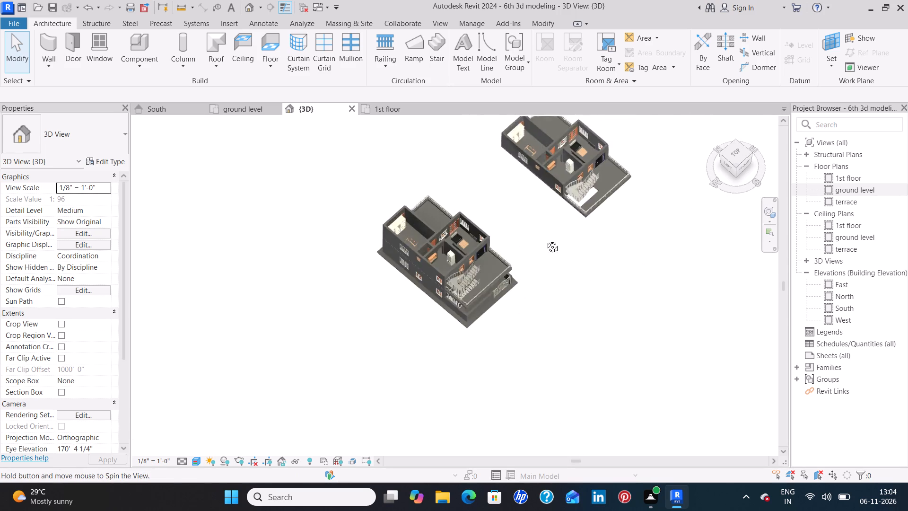
middle_drag(545, 240, 489, 328)
scroll(567, 284, up, 10)
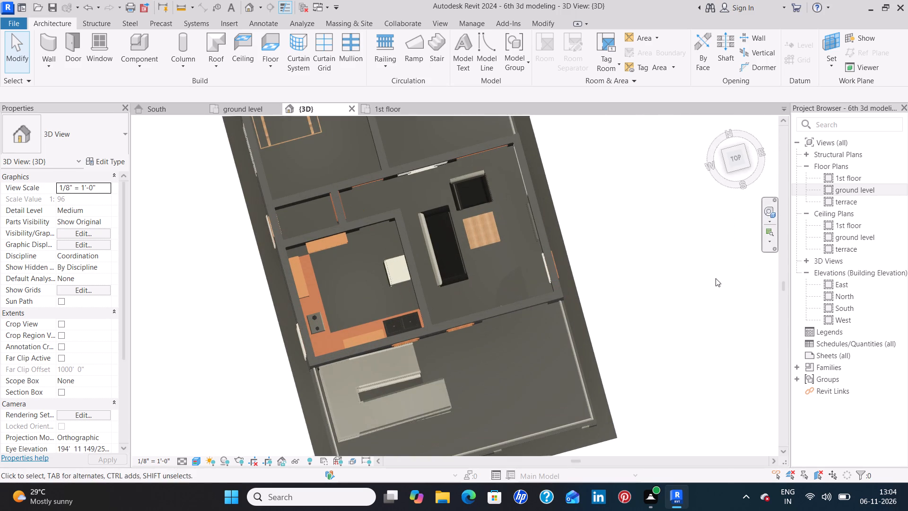
middle_drag(716, 278, 689, 387)
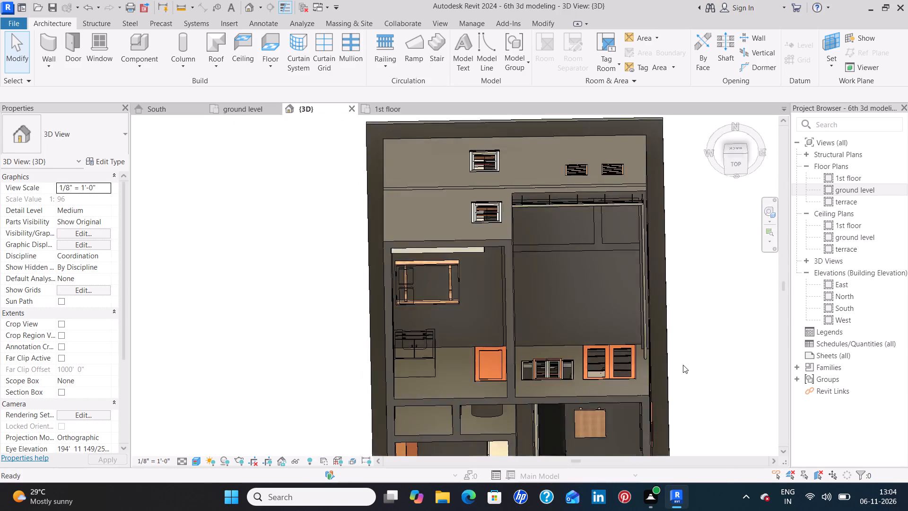
scroll(682, 363, down, 12)
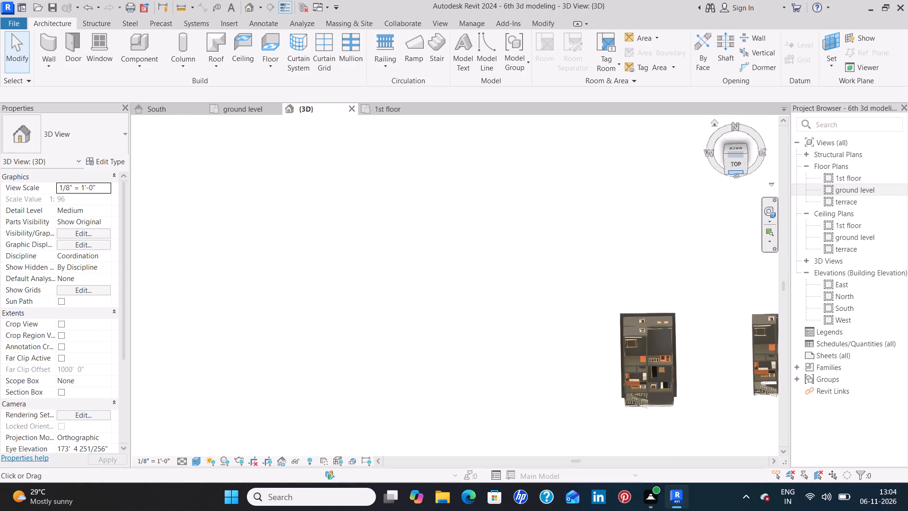
Inspect from the front-right corner where the upper staircase's bottom step meets the 1st floor terrace slab.
click(734, 174)
click(735, 167)
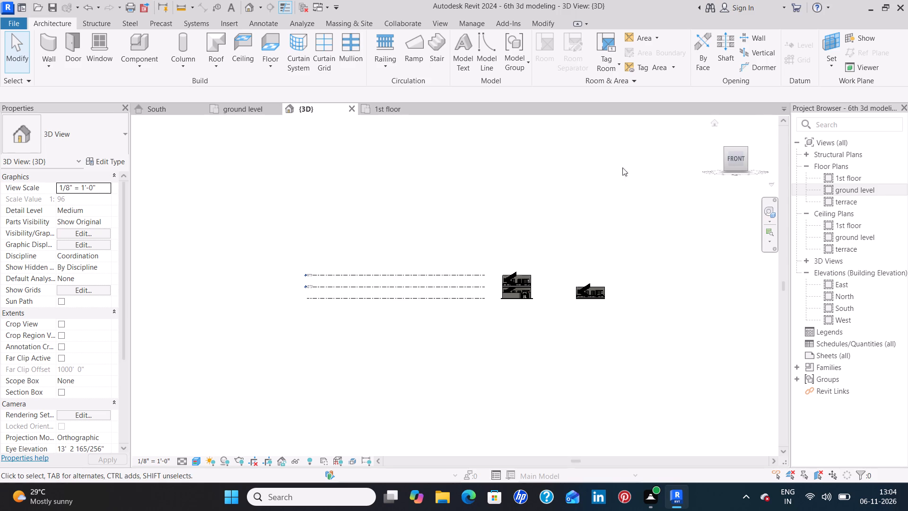
scroll(527, 295, up, 8)
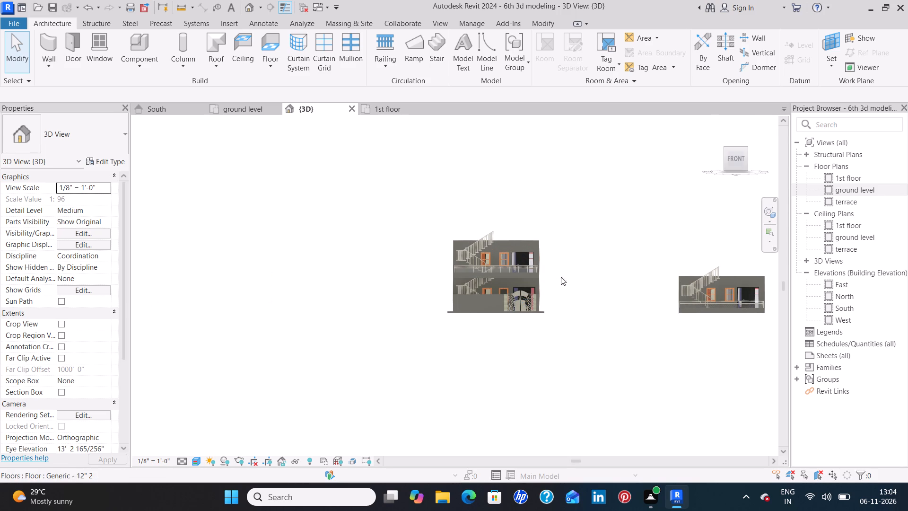
middle_drag(569, 278, 516, 304)
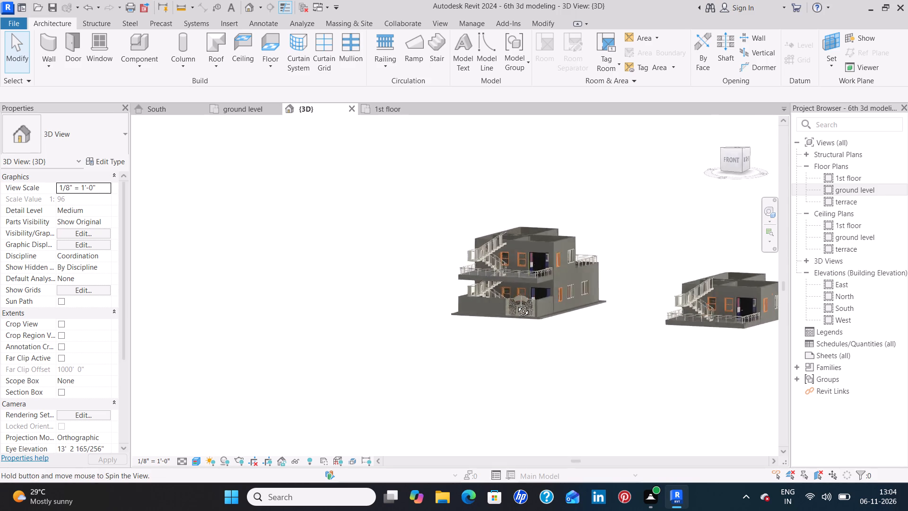
middle_drag(516, 304, 473, 384)
scroll(486, 319, up, 3)
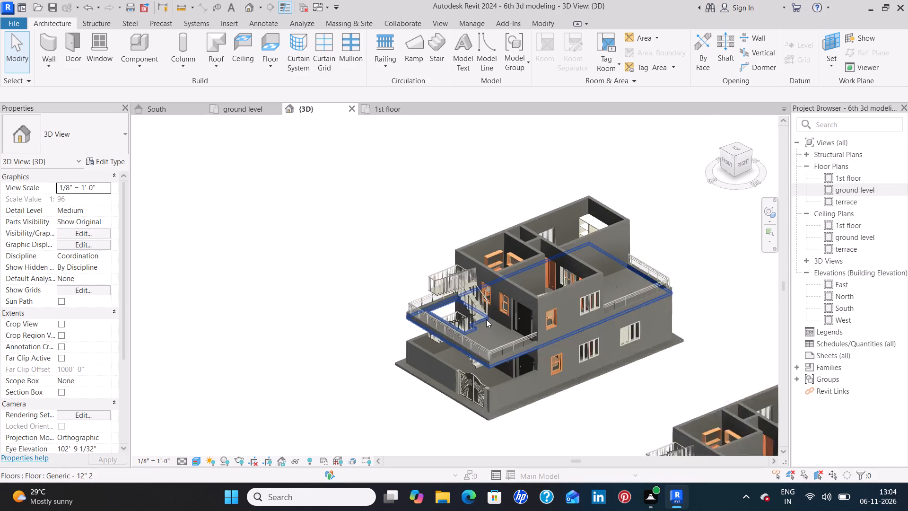
scroll(486, 319, up, 13)
scroll(486, 319, up, 9)
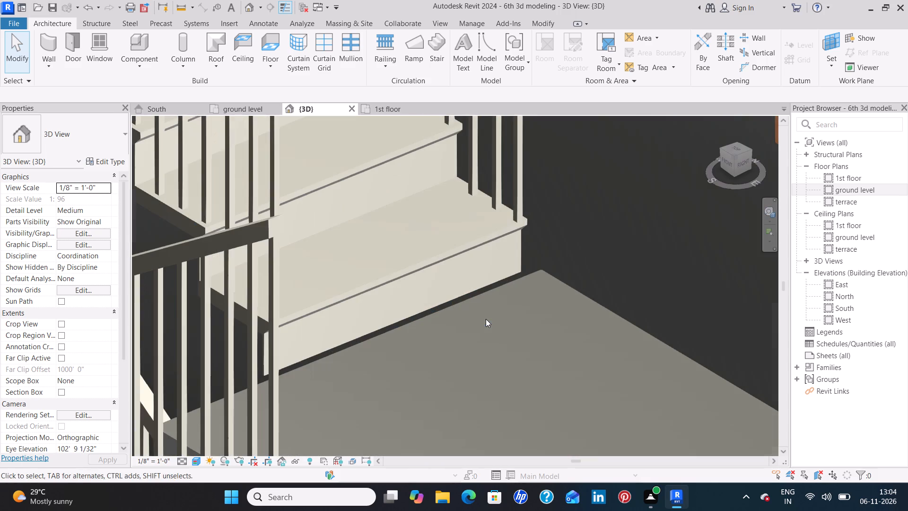
scroll(486, 315, up, 7)
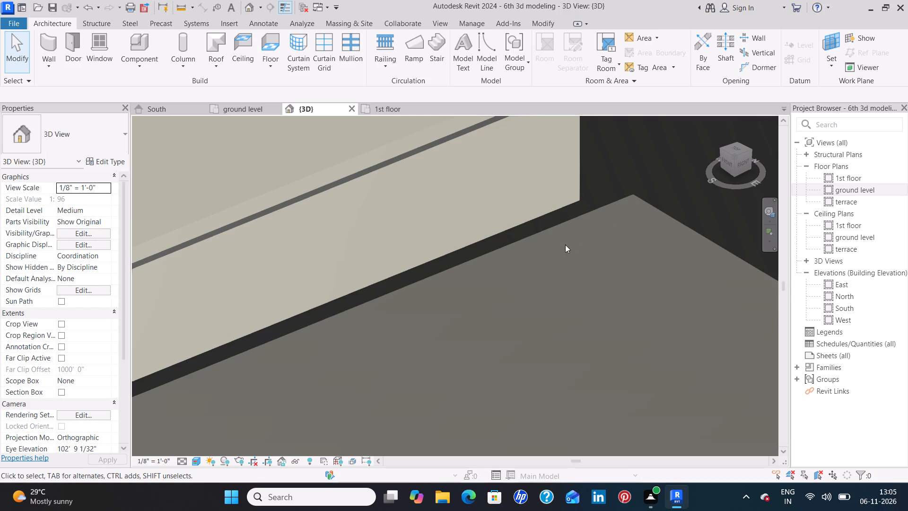
Select the 1st floor slab and examine its extent around the stair opening and the upper staircase's bottom step.
click(632, 195)
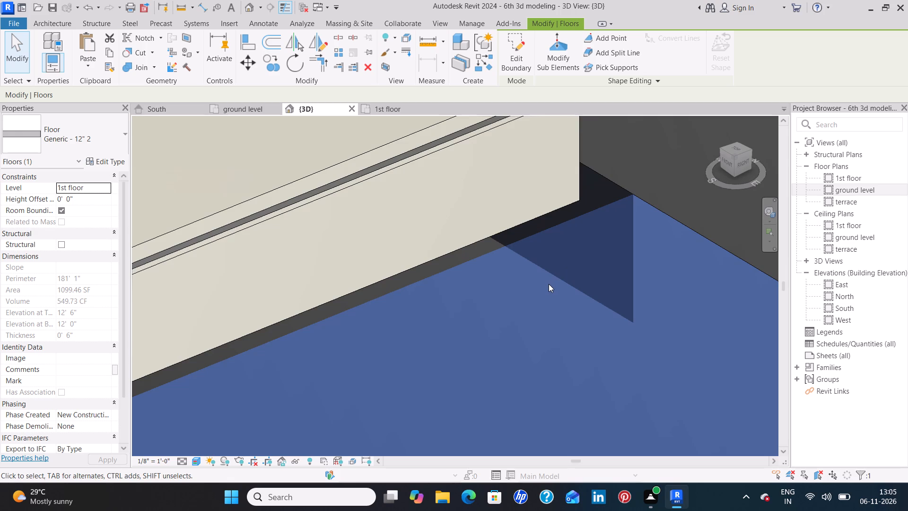
scroll(549, 284, down, 17)
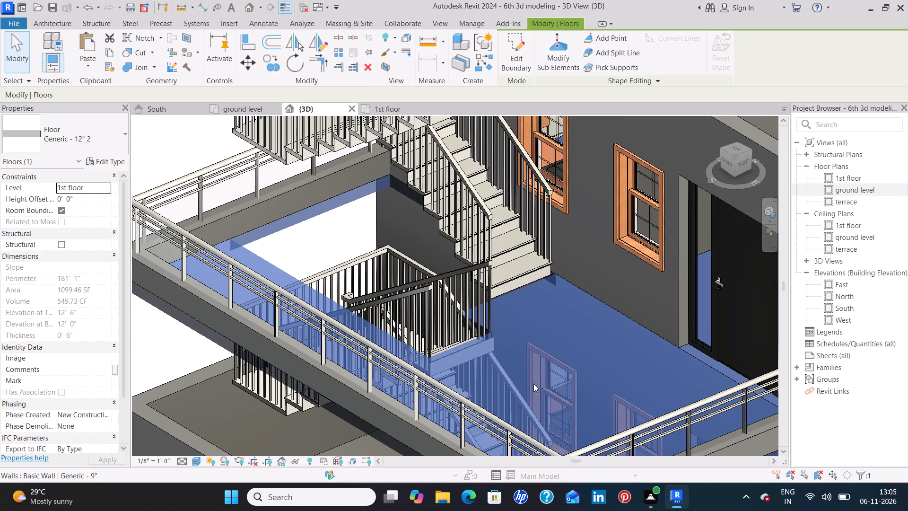
scroll(498, 367, up, 12)
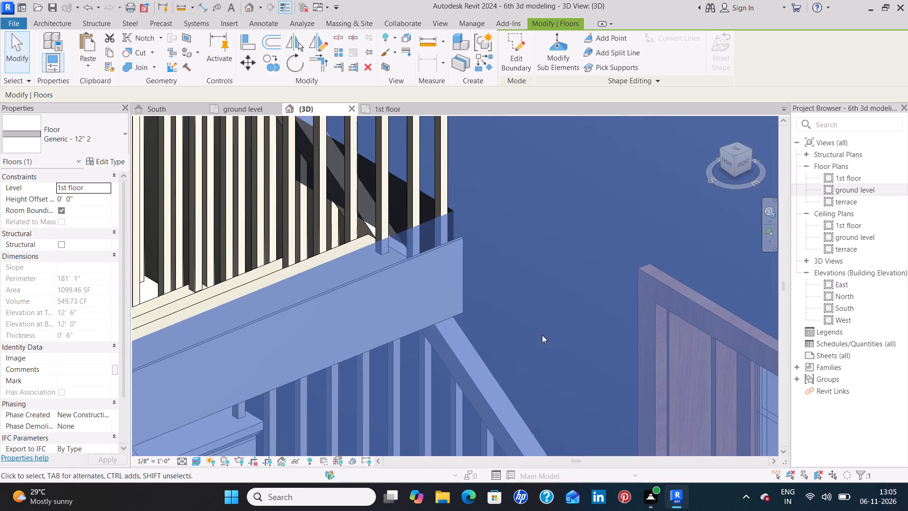
Examine the selected 1st floor slab along the house's left exterior wall, between the two storeys' windows.
shift+middle_drag(543, 363, 601, 364)
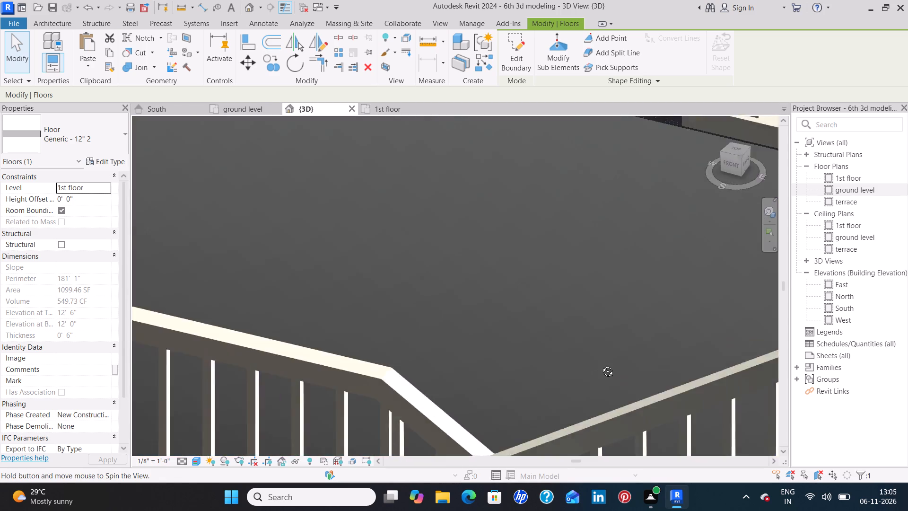
shift+middle_drag(601, 364, 666, 355)
scroll(664, 355, down, 2)
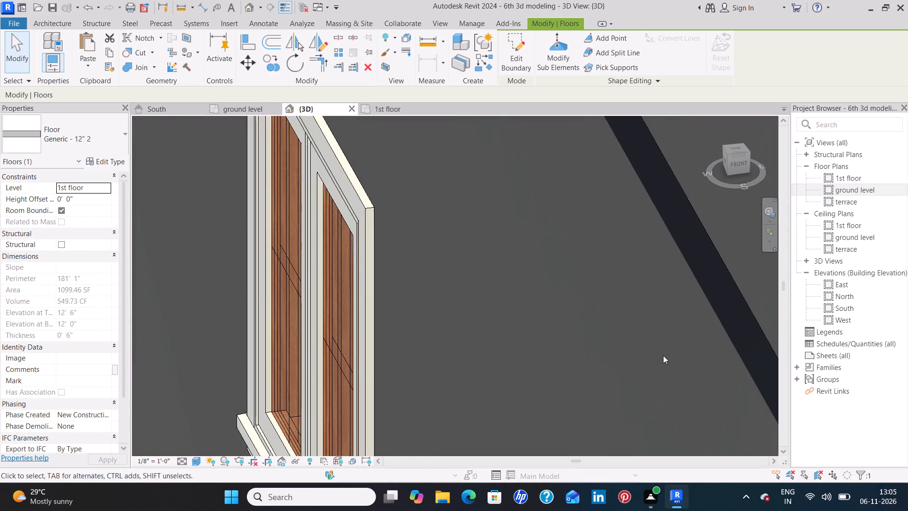
scroll(663, 355, down, 13)
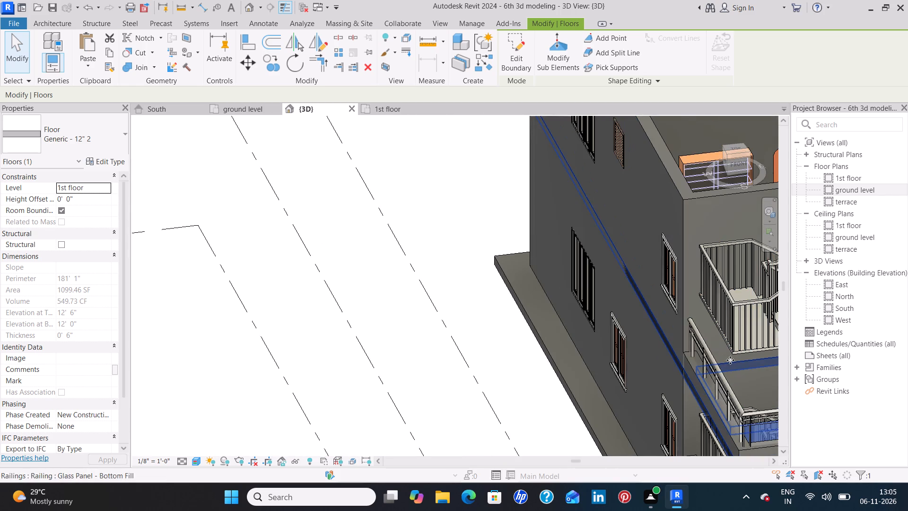
middle_drag(732, 388, 761, 386)
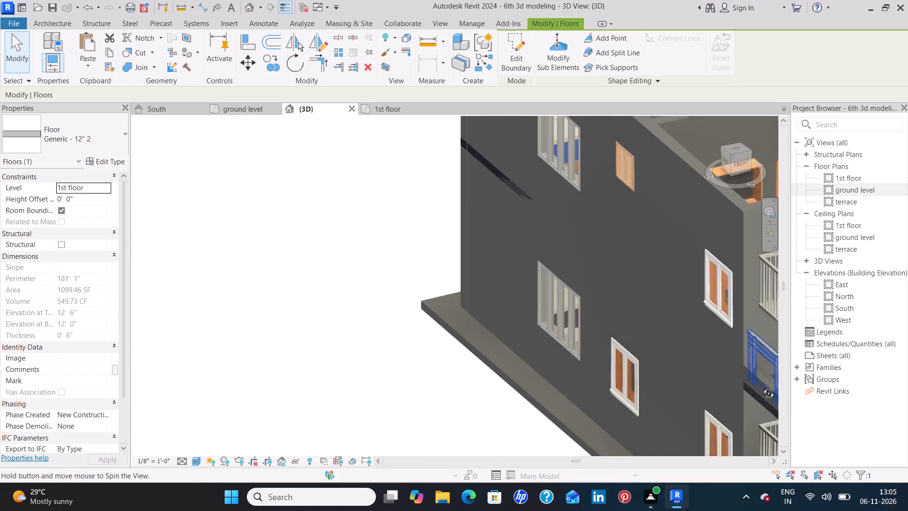
middle_drag(761, 386, 765, 386)
middle_drag(700, 348, 443, 374)
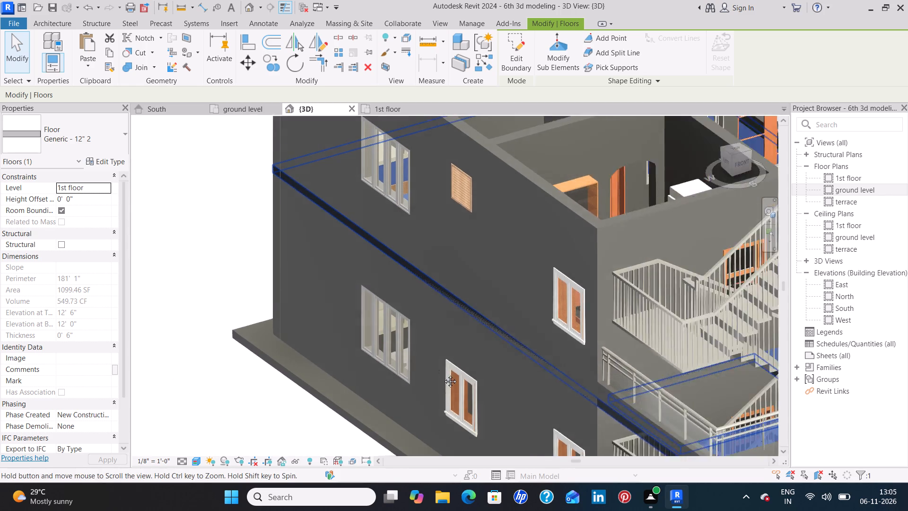
middle_drag(443, 374, 443, 375)
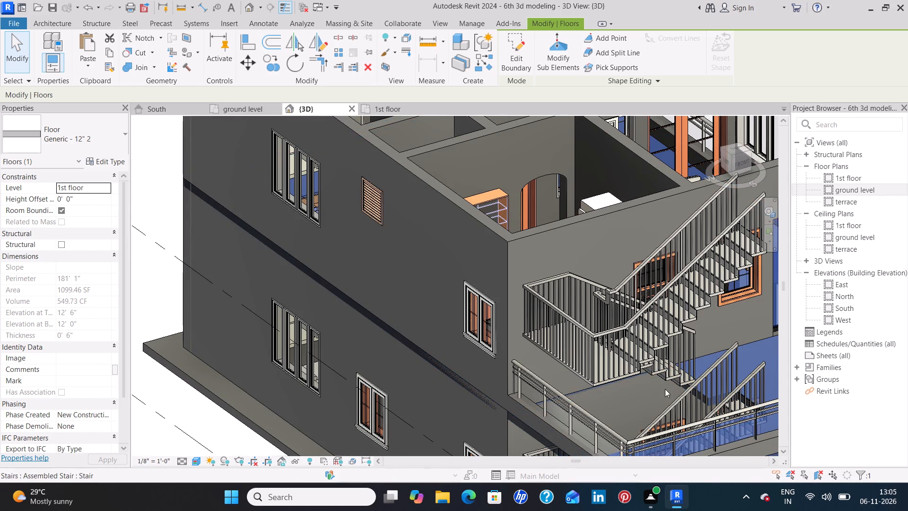
shift+middle_drag(651, 388, 702, 403)
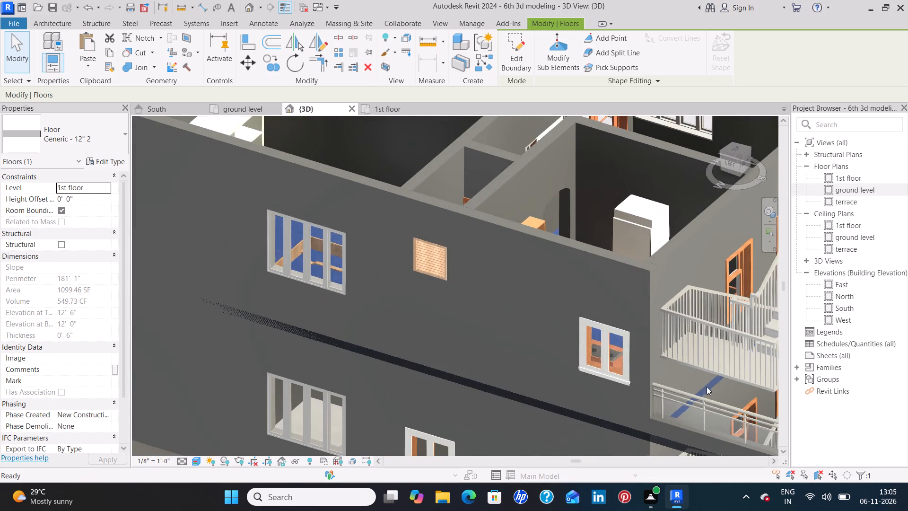
middle_drag(708, 377, 497, 358)
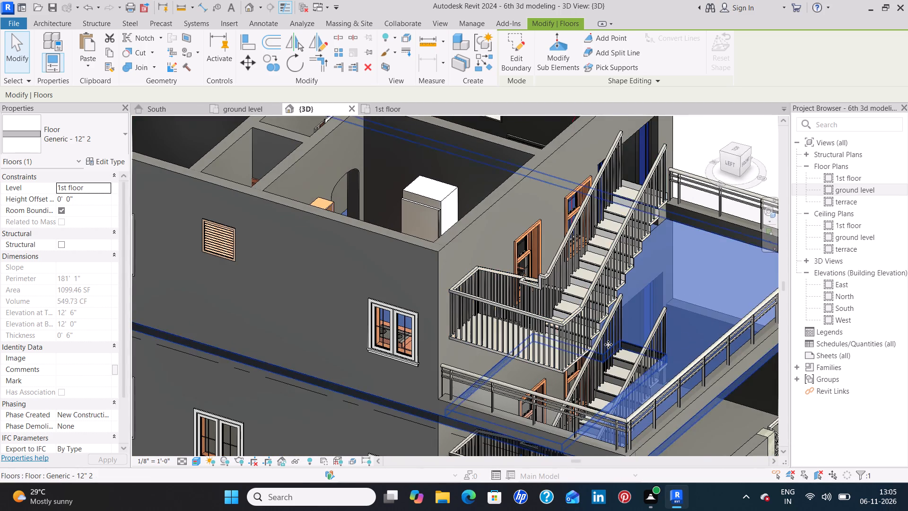
Inspect the upper staircase's steps and railing at the front-left corner against the selected 1st floor slab.
scroll(608, 344, up, 12)
scroll(696, 334, up, 3)
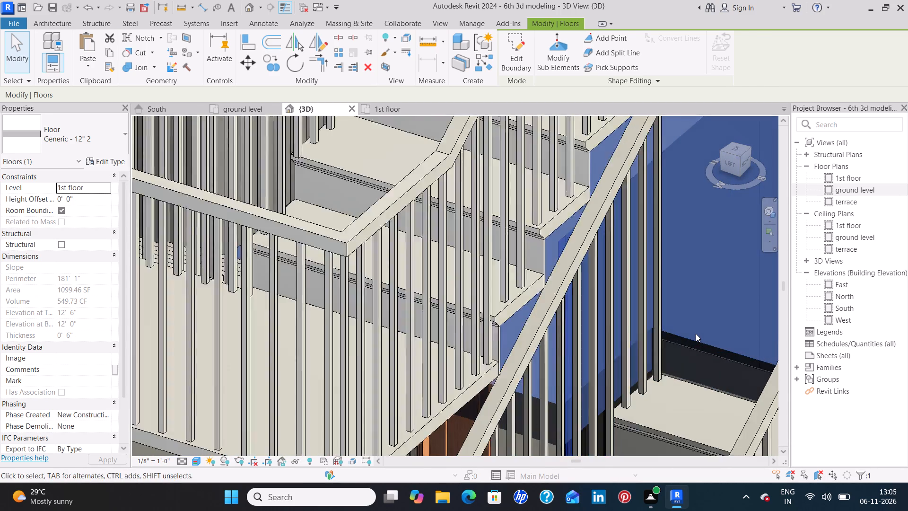
scroll(674, 377, down, 2)
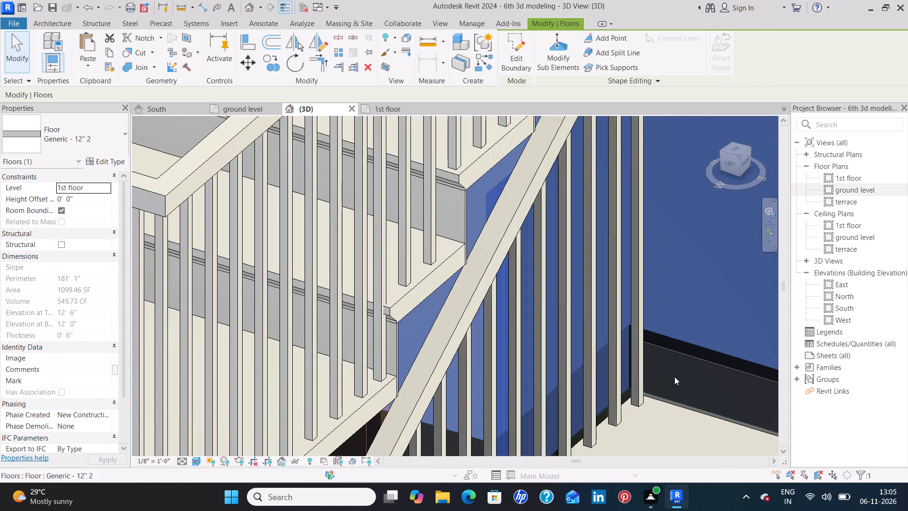
scroll(674, 377, down, 16)
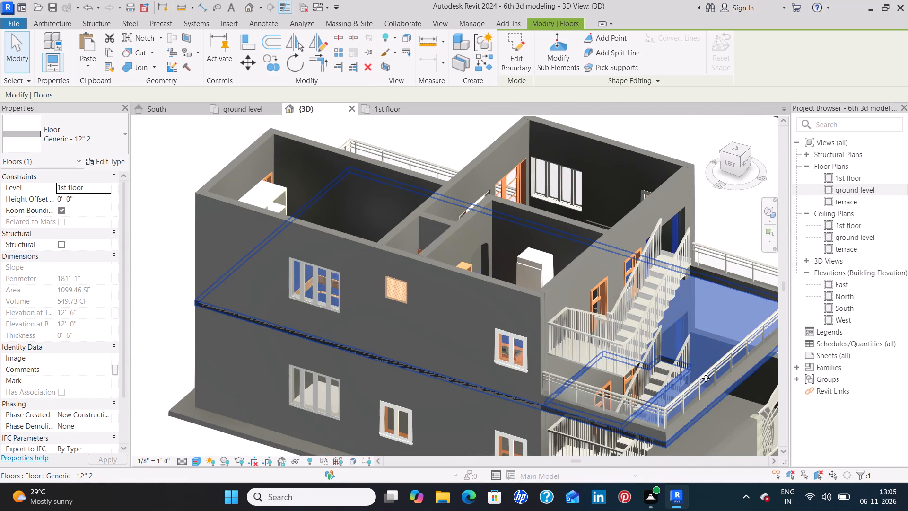
Examine the 1st floor slab from the front, from below near the gate, and along the house's right side.
shift+middle_drag(707, 427, 672, 427)
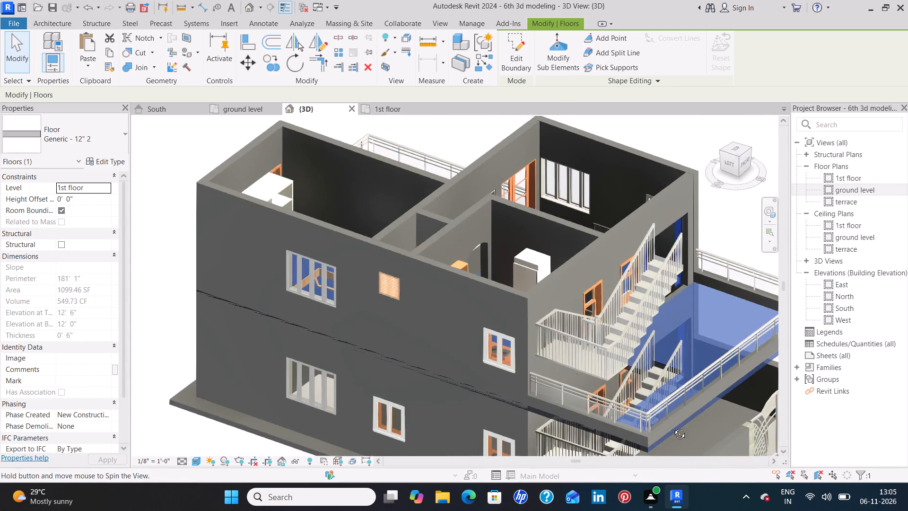
shift+middle_drag(672, 427, 557, 396)
shift+middle_click(557, 396)
scroll(611, 411, up, 1)
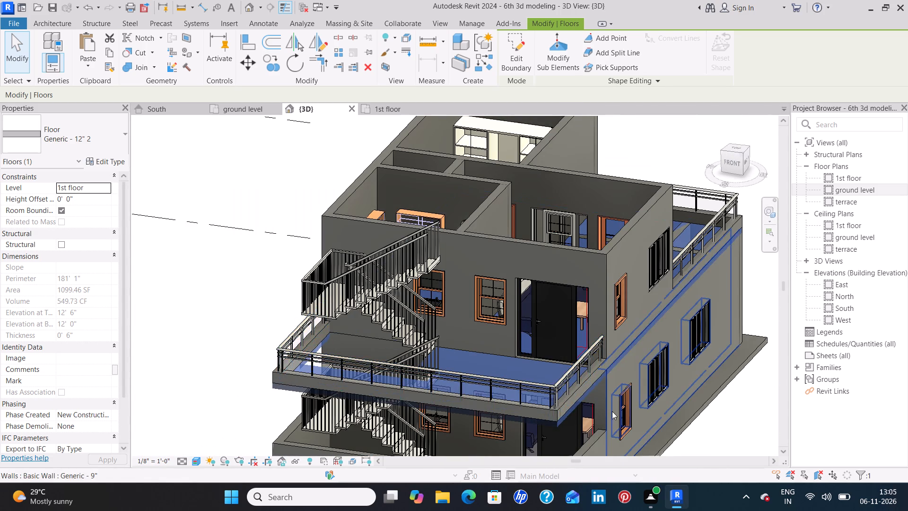
scroll(612, 411, up, 5)
shift+middle_drag(629, 356, 654, 255)
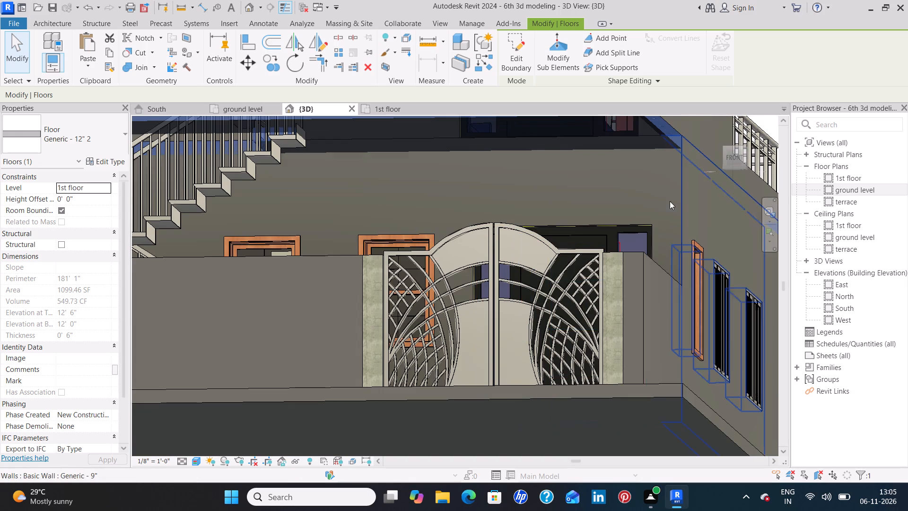
scroll(660, 193, down, 3)
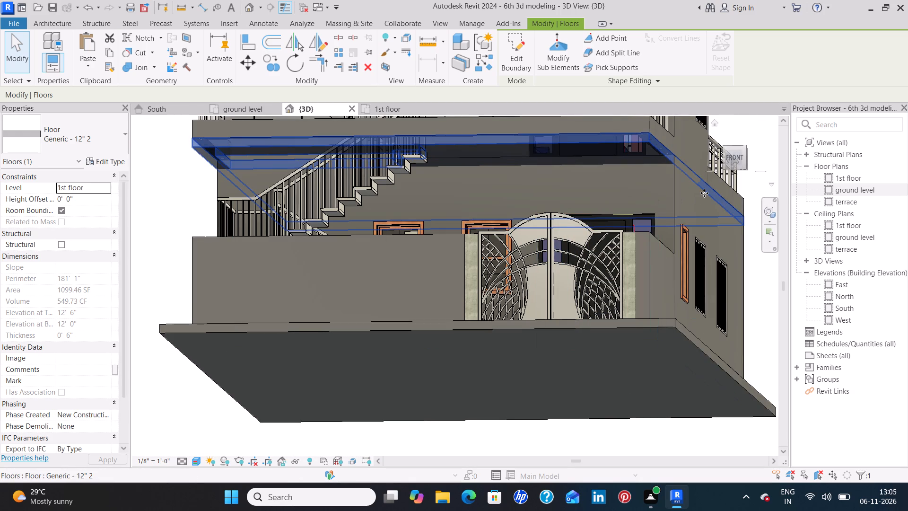
shift+middle_drag(700, 197, 620, 236)
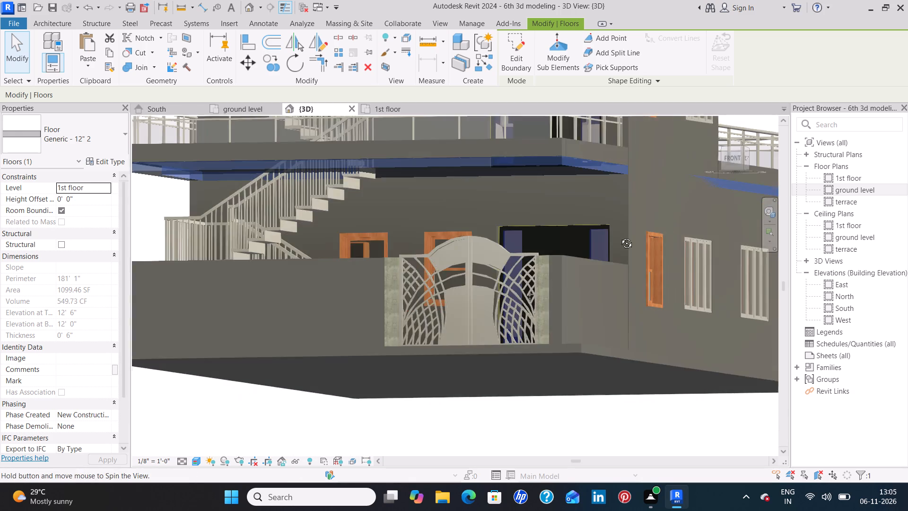
shift+middle_drag(620, 236, 590, 246)
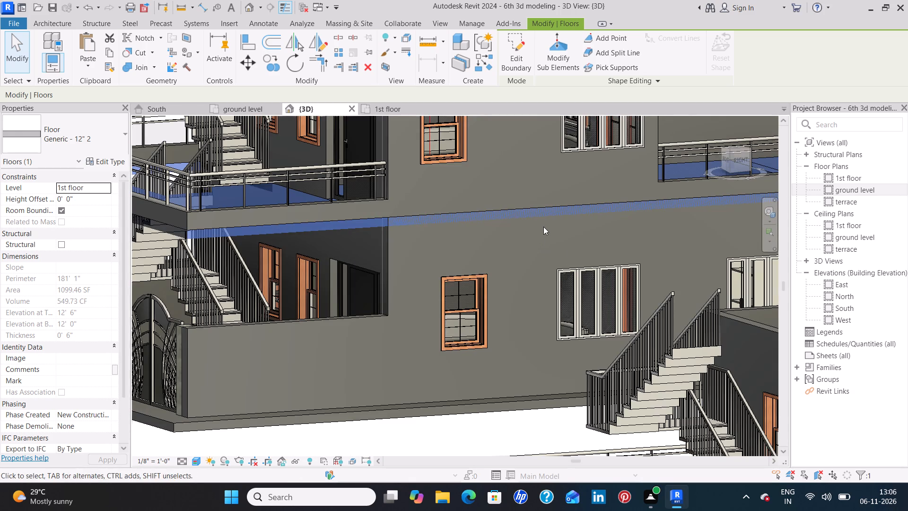
Select the ground level's right exterior wall and inspect its junction with the upper storey and terrace edge in the right side view.
click(389, 251)
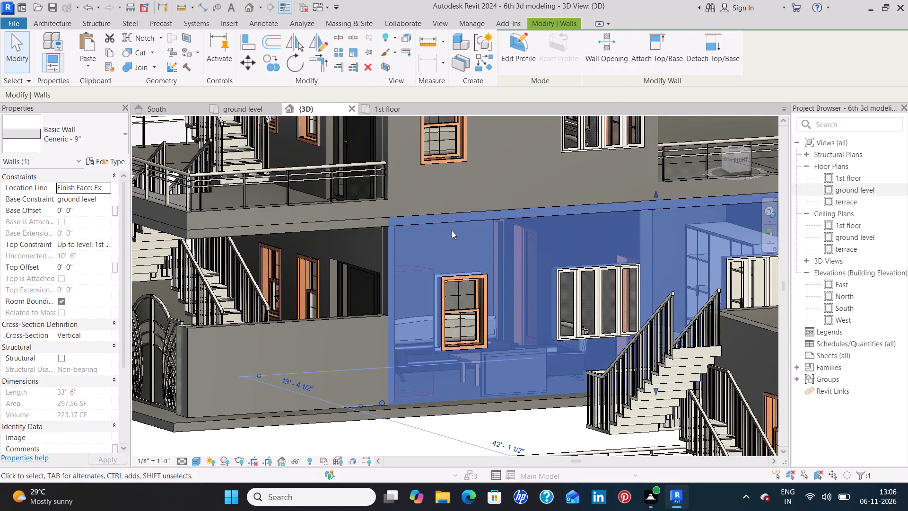
scroll(368, 225, up, 8)
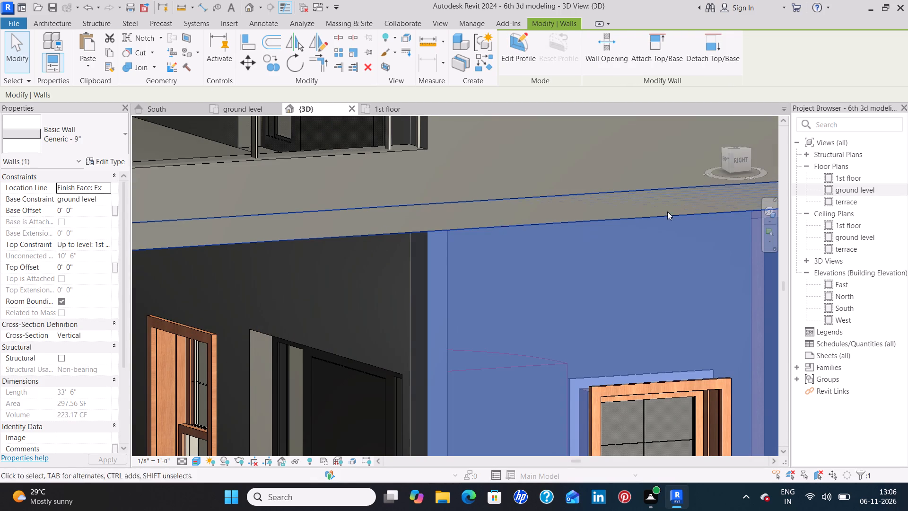
click(743, 158)
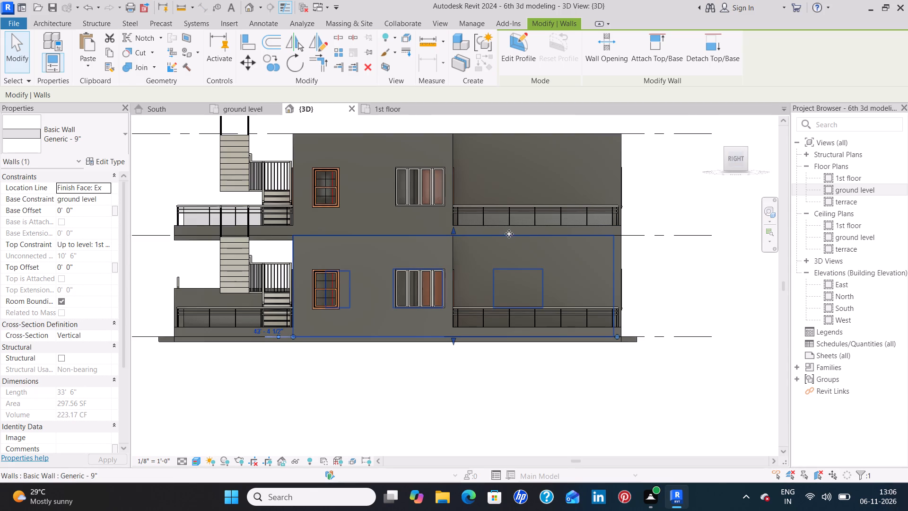
scroll(509, 234, up, 3)
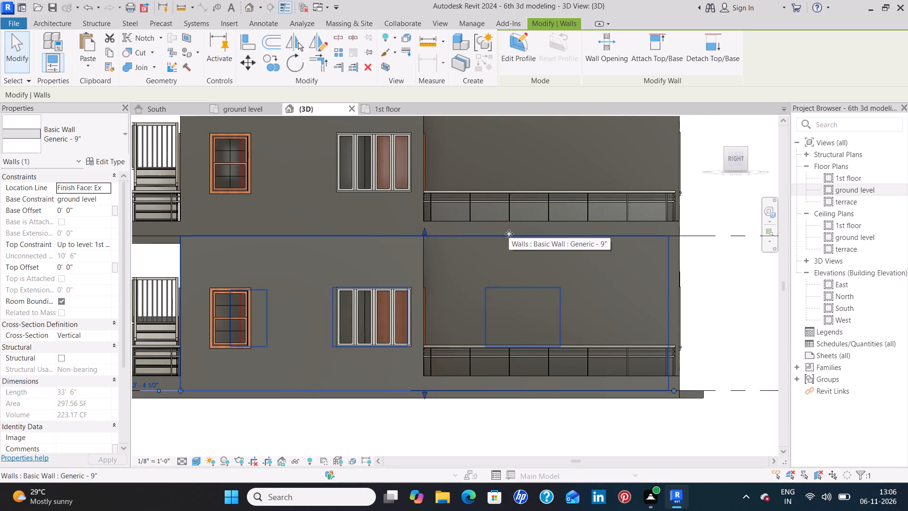
middle_drag(497, 270, 696, 298)
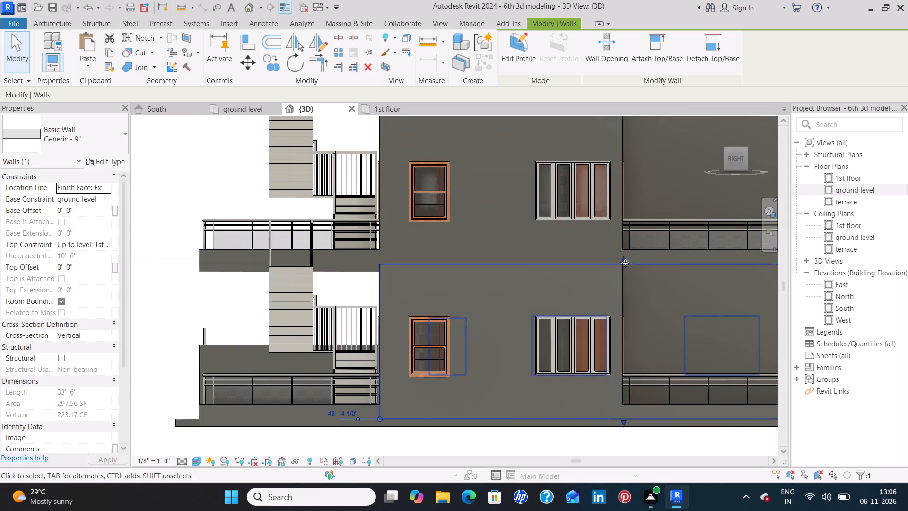
scroll(614, 266, up, 1)
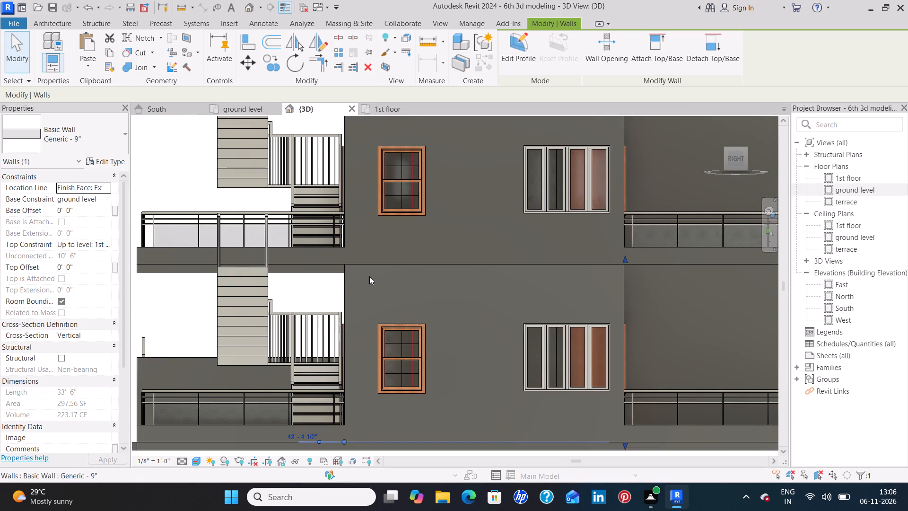
middle_drag(369, 276, 558, 301)
scroll(520, 296, up, 3)
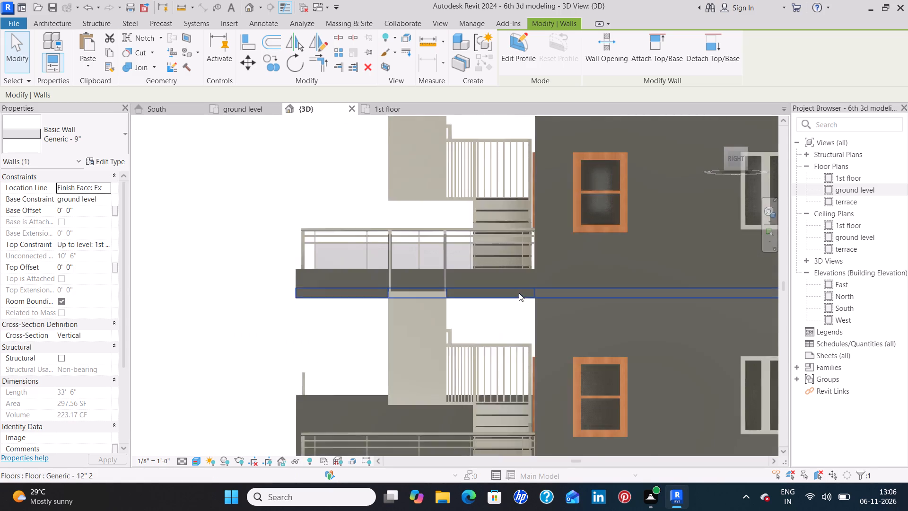
scroll(519, 291, up, 4)
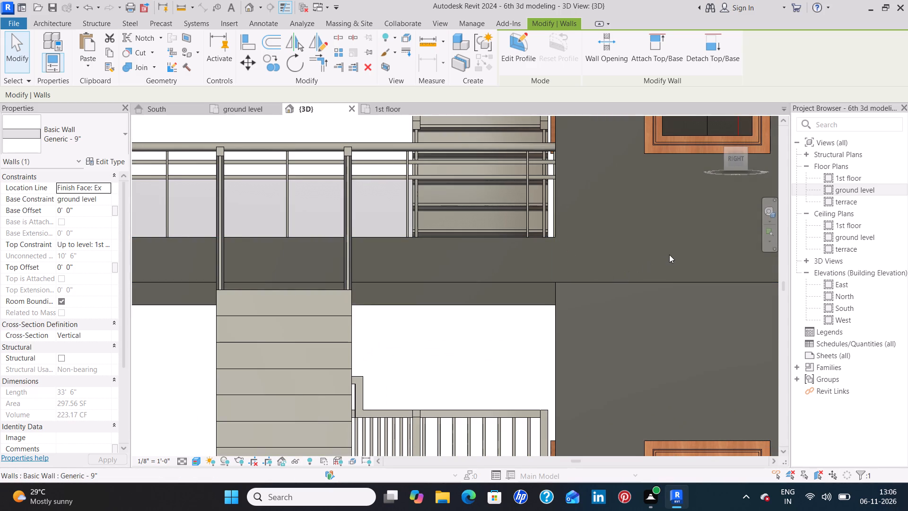
Check the low terrace wall and the 1st floor slab beneath it by selecting each one beside the staircase.
click(470, 280)
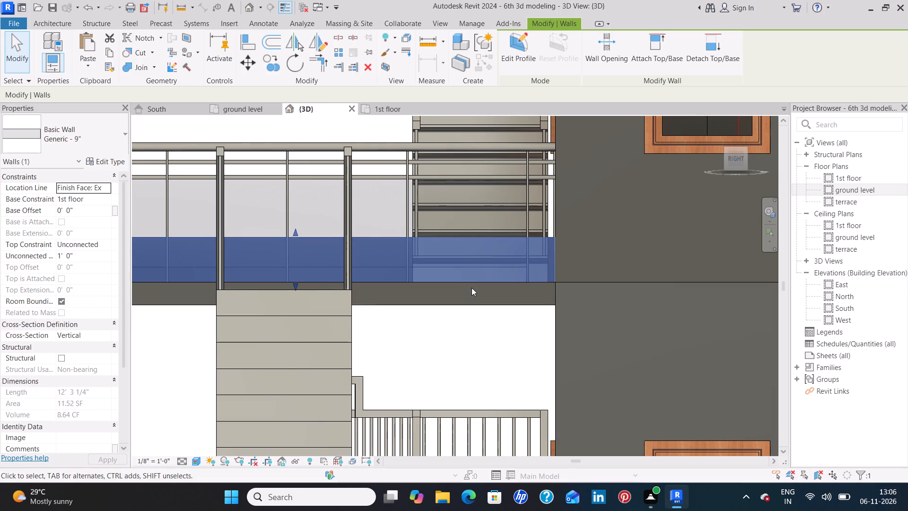
click(622, 250)
click(524, 302)
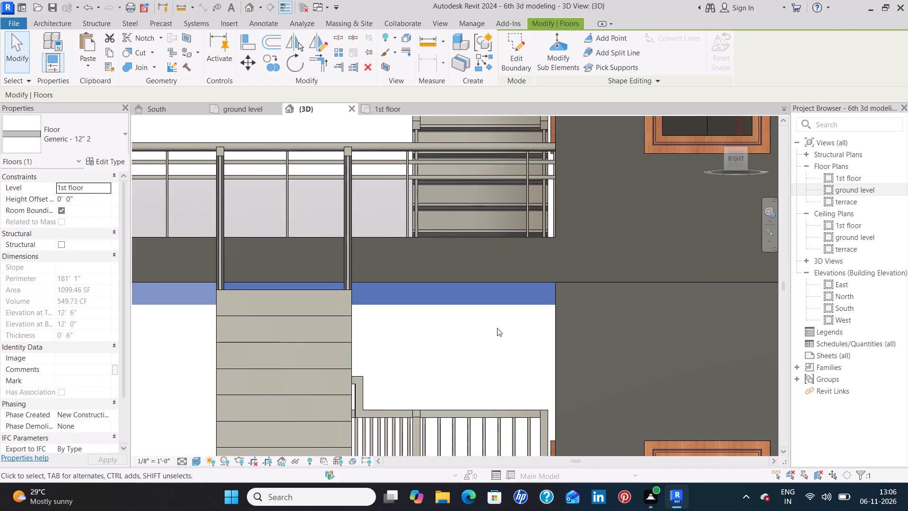
click(533, 293)
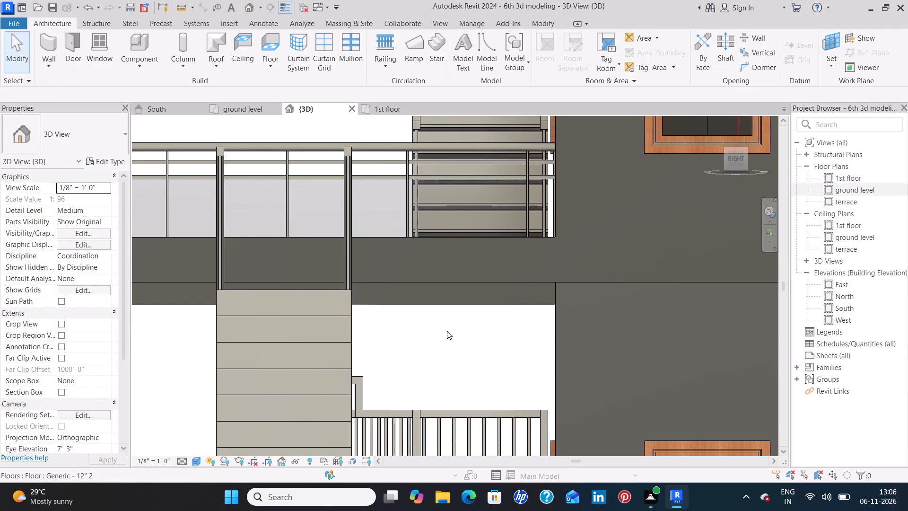
scroll(447, 331, down, 2)
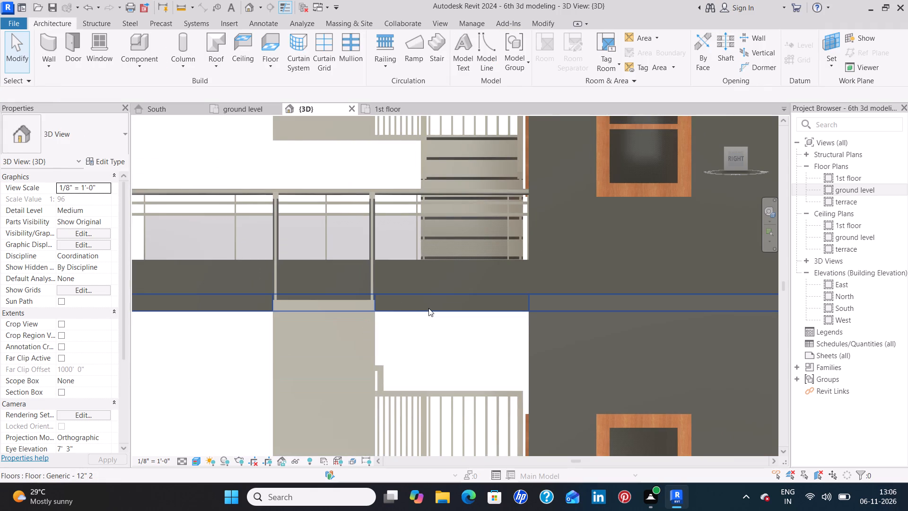
click(428, 308)
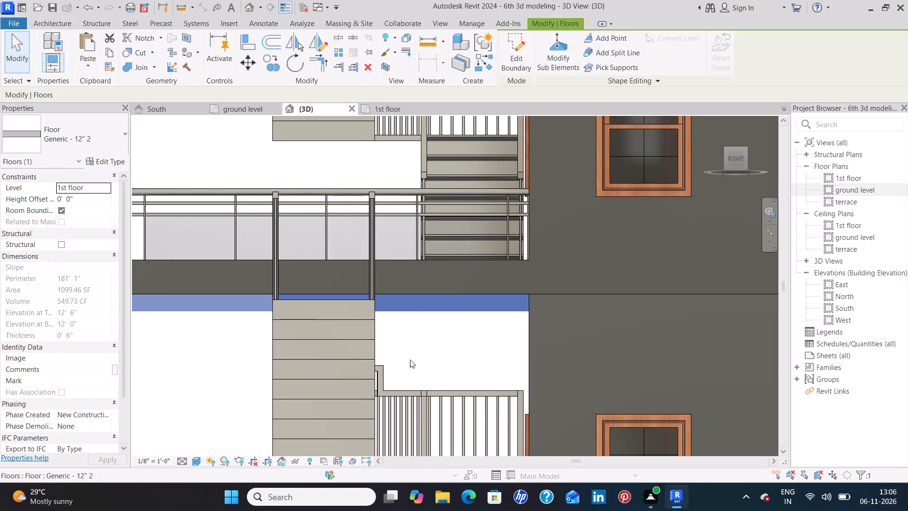
scroll(431, 361, down, 4)
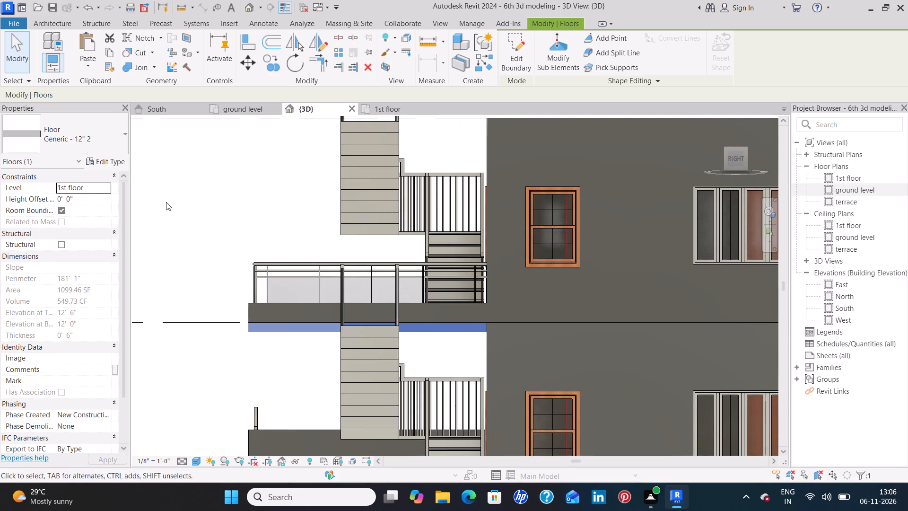
shift+middle_drag(166, 202, 347, 329)
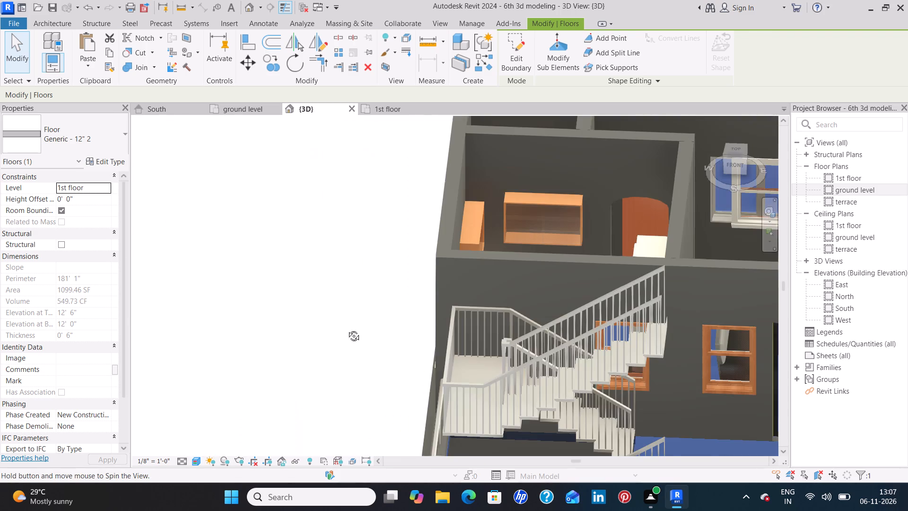
Deselect the 1st floor slab and compare the ground level plan's two layouts with the 1st floor plan.
shift+middle_drag(347, 329, 354, 332)
click(271, 291)
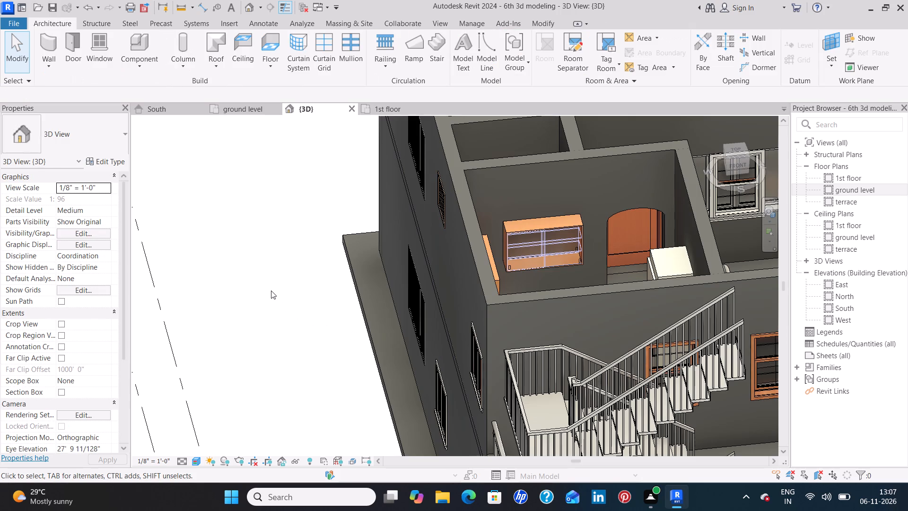
scroll(271, 291, down, 7)
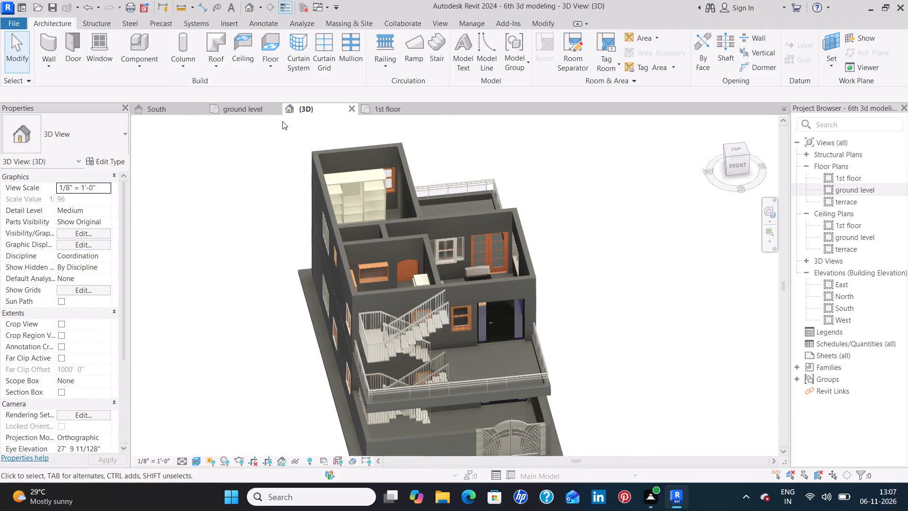
click(253, 114)
scroll(328, 215, down, 8)
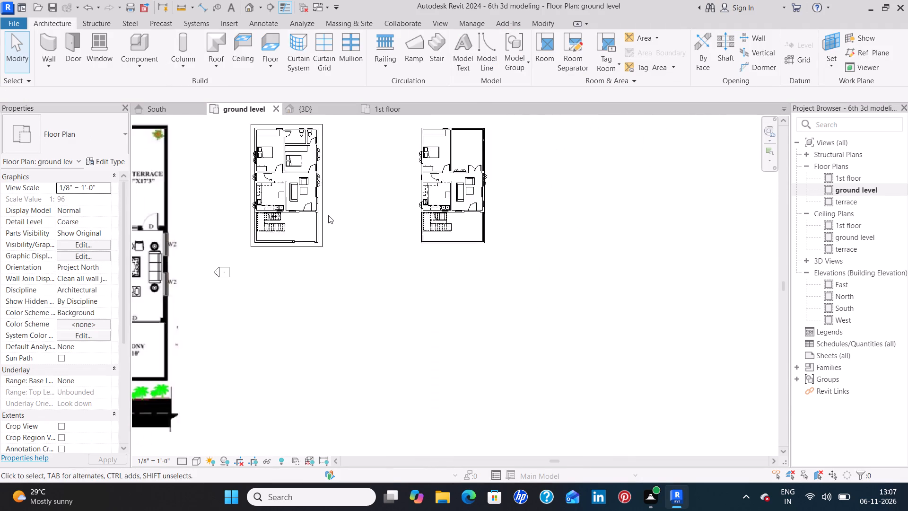
scroll(328, 215, down, 1)
middle_drag(489, 184, 483, 237)
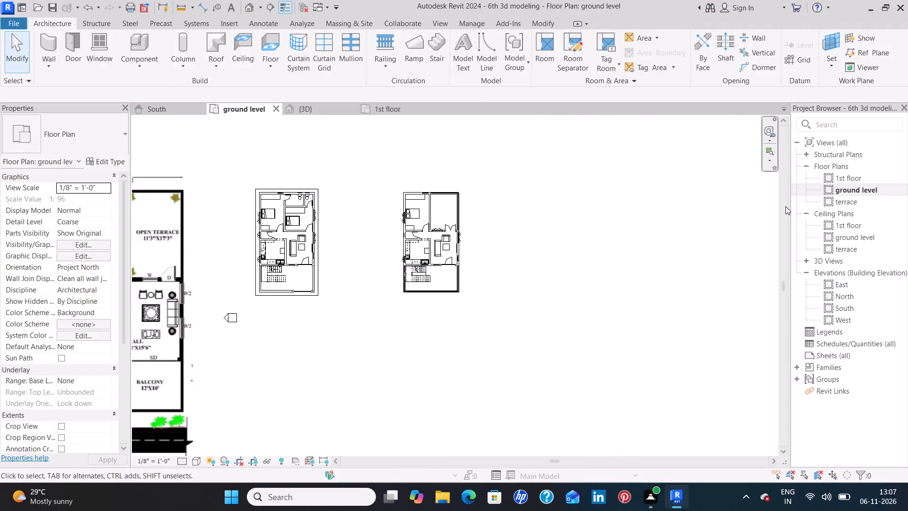
double_click(862, 176)
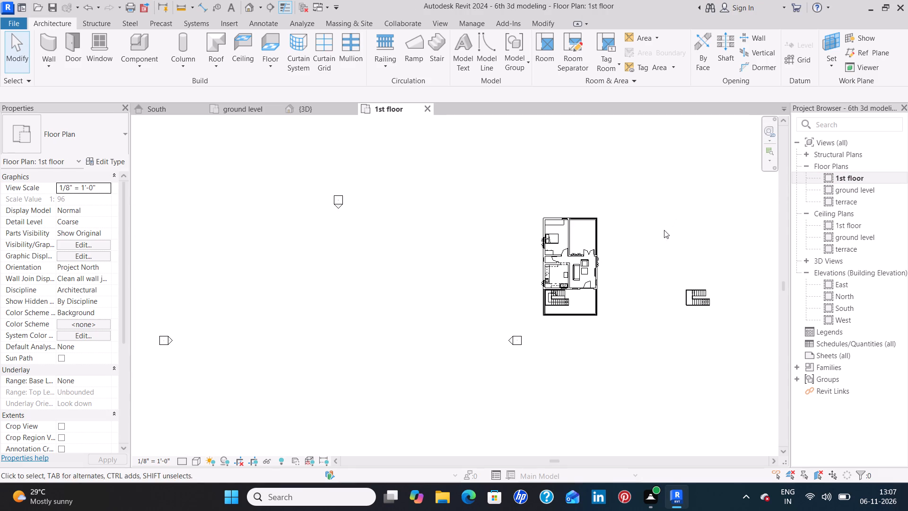
scroll(598, 248, up, 7)
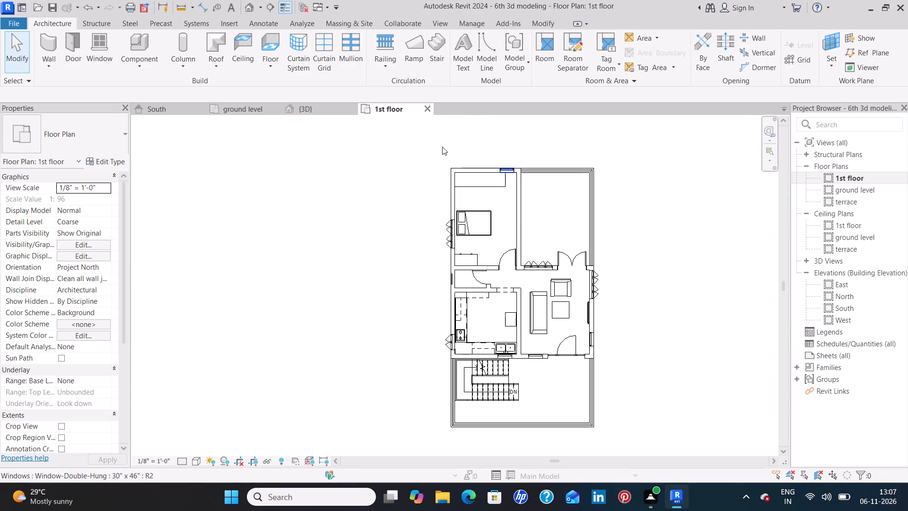
click(317, 101)
click(325, 110)
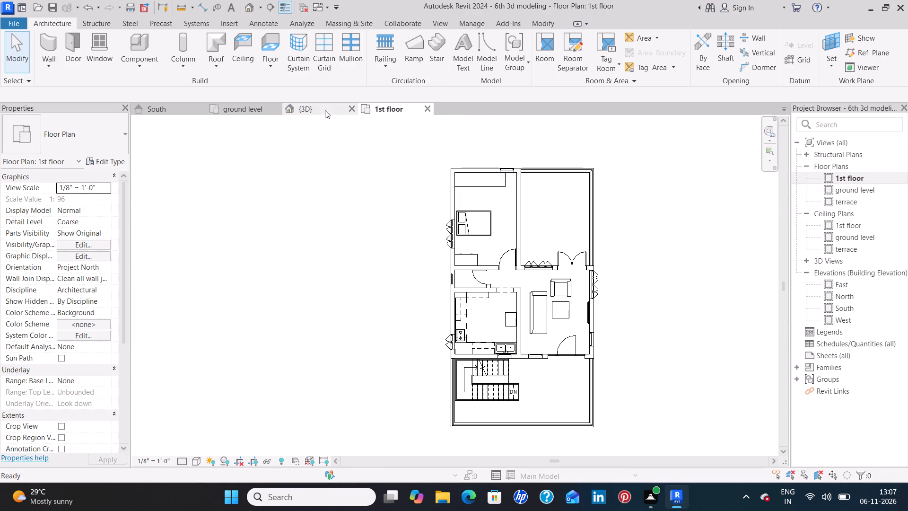
Examine the two-storey house in 3D from the right side, focusing on the wall tops and the rear open terrace's railing.
click(738, 165)
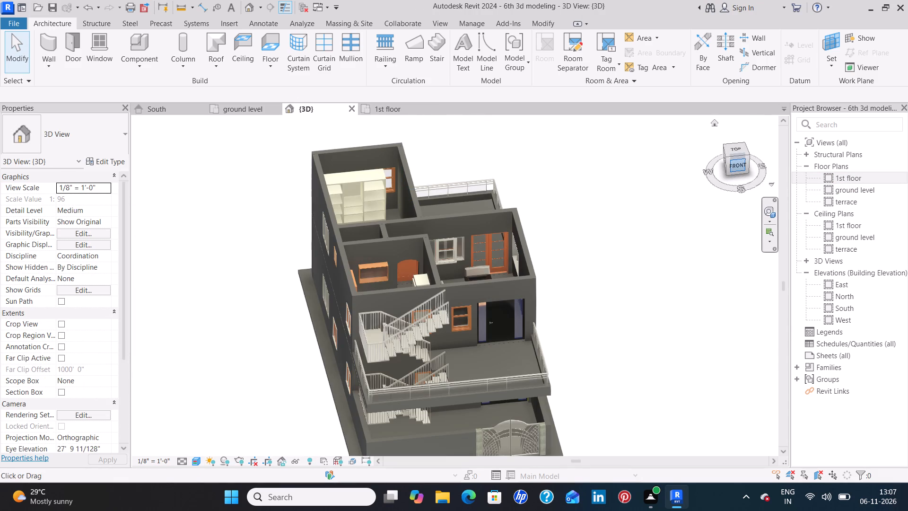
click(754, 159)
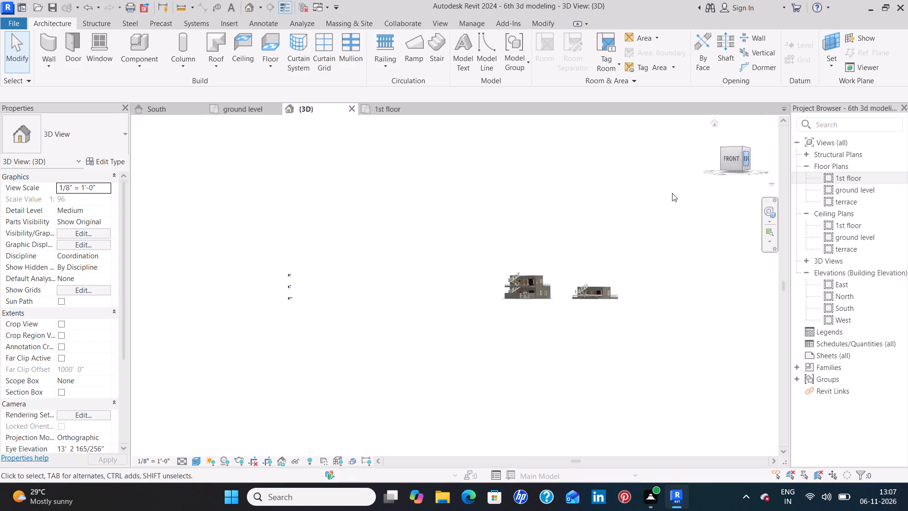
scroll(516, 290, up, 9)
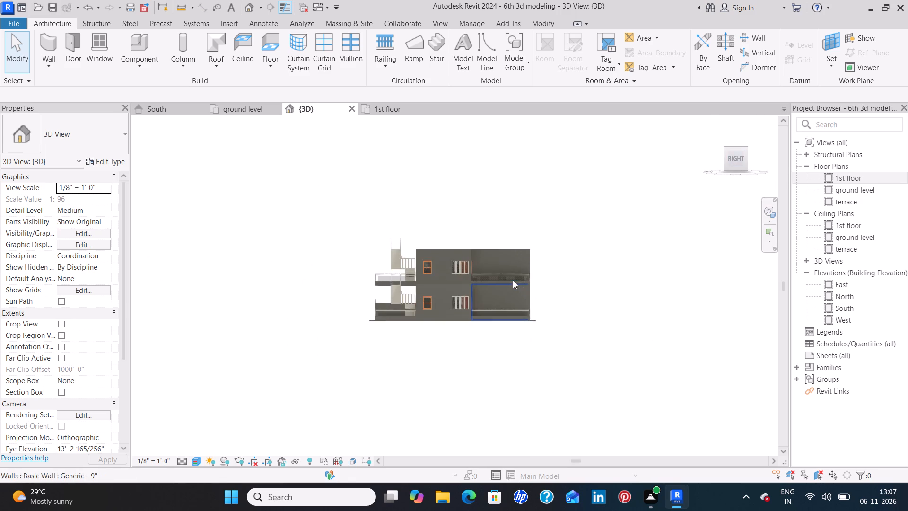
scroll(513, 280, up, 10)
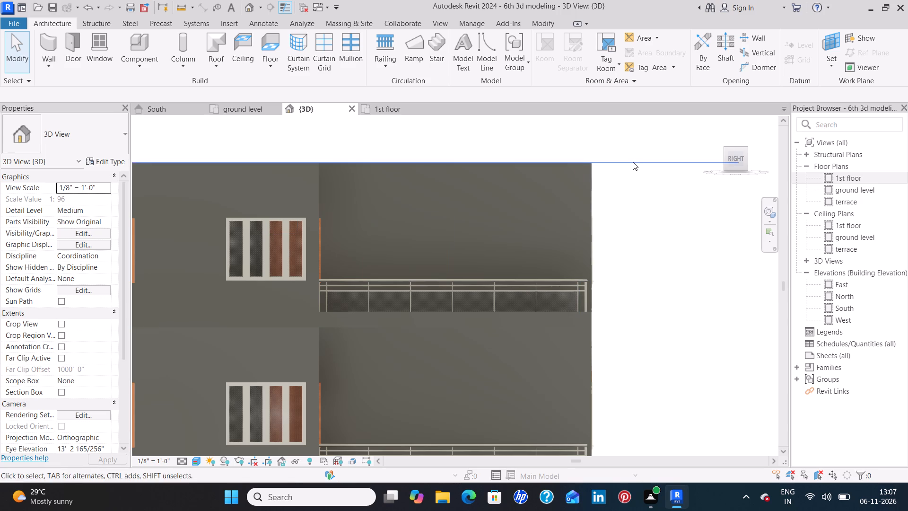
middle_drag(633, 162, 637, 233)
middle_drag(662, 399, 642, 200)
scroll(631, 362, up, 3)
scroll(631, 356, down, 4)
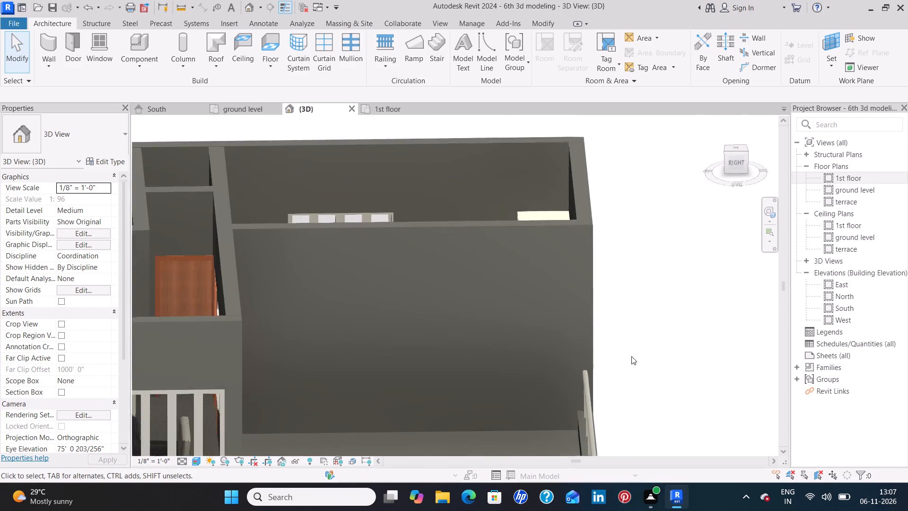
scroll(631, 356, down, 6)
middle_drag(649, 399, 664, 264)
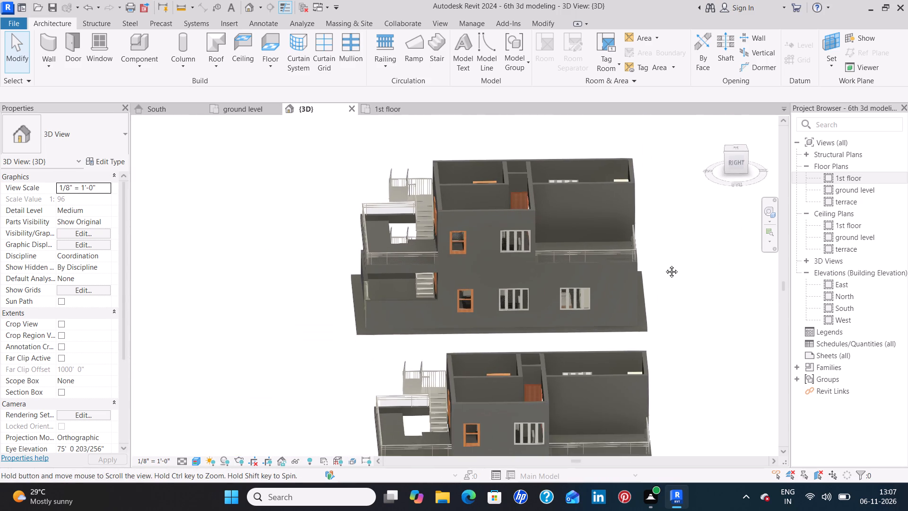
shift+middle_drag(663, 252, 663, 289)
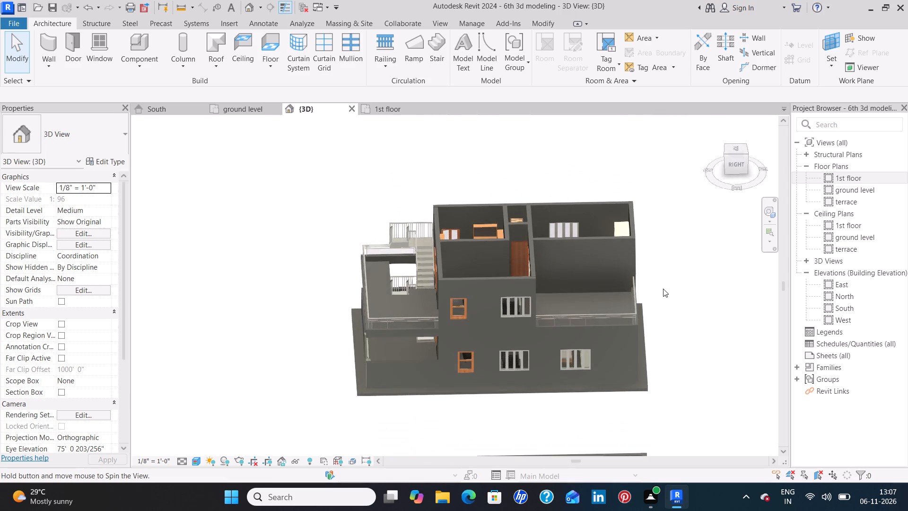
scroll(671, 322, up, 1)
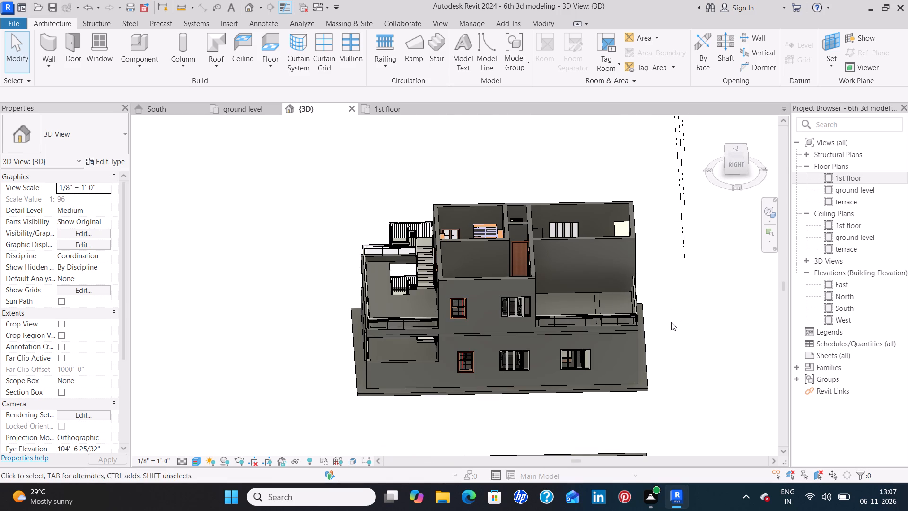
scroll(671, 322, up, 5)
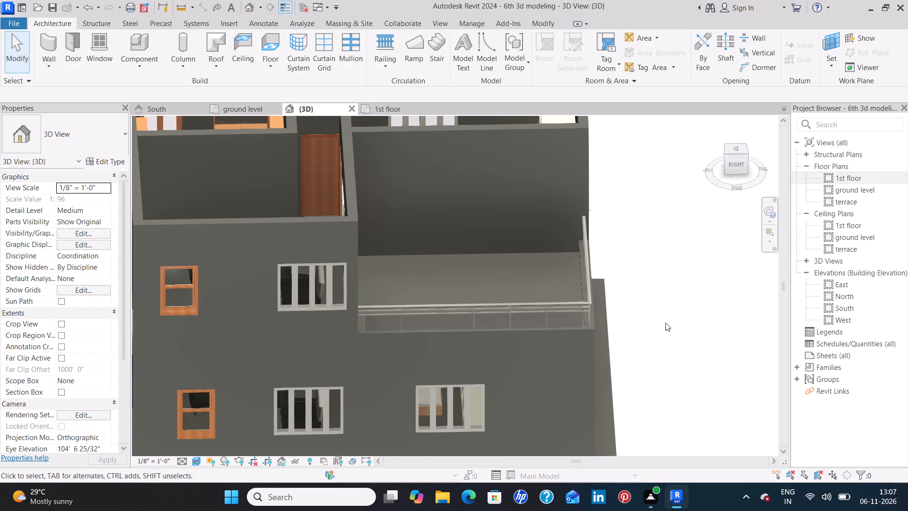
scroll(665, 323, down, 3)
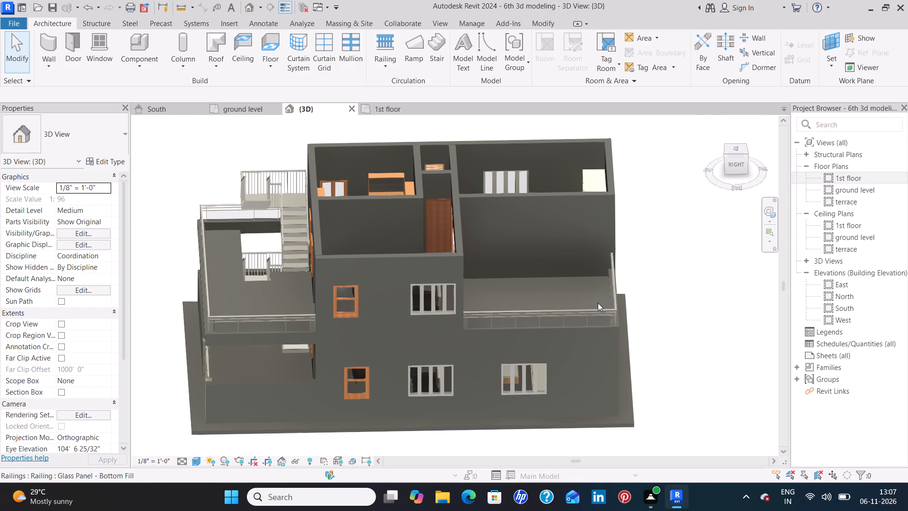
Inspect the upper storey's rooms, bedroom furniture and terraces from above in 3D, and check the bedroom in the 1st floor plan.
shift+middle_drag(719, 276, 693, 310)
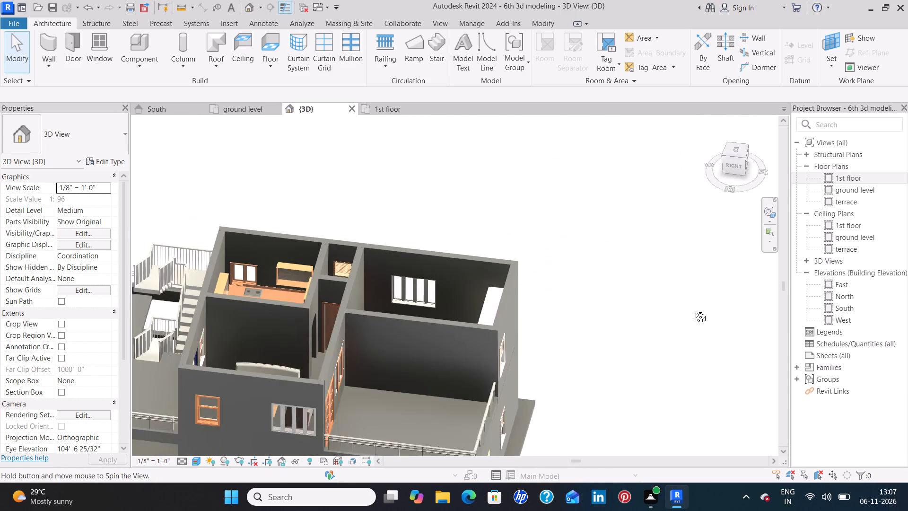
shift+middle_drag(693, 310, 684, 319)
middle_drag(562, 317, 654, 175)
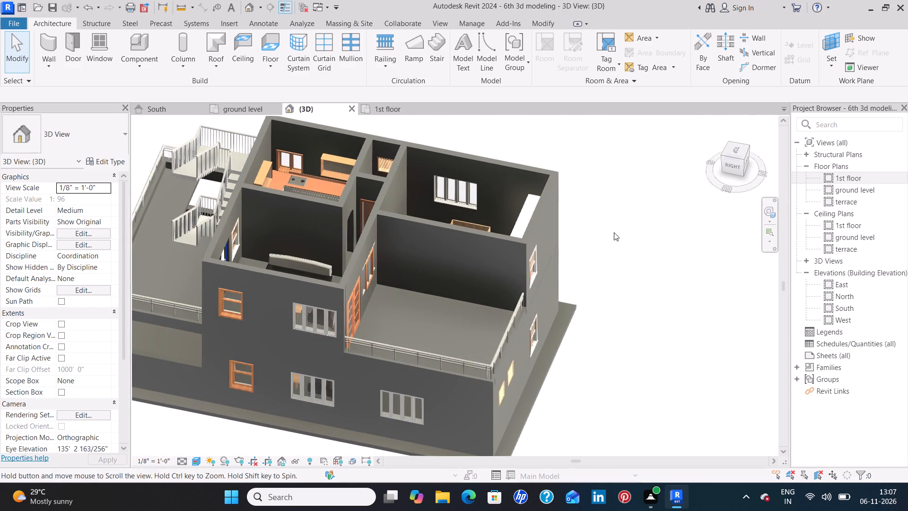
shift+middle_drag(695, 280, 658, 333)
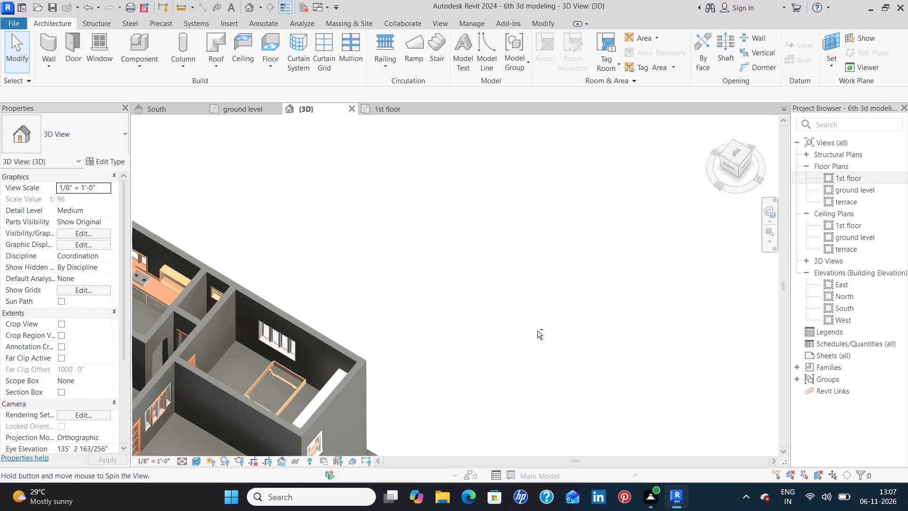
middle_drag(498, 311, 661, 152)
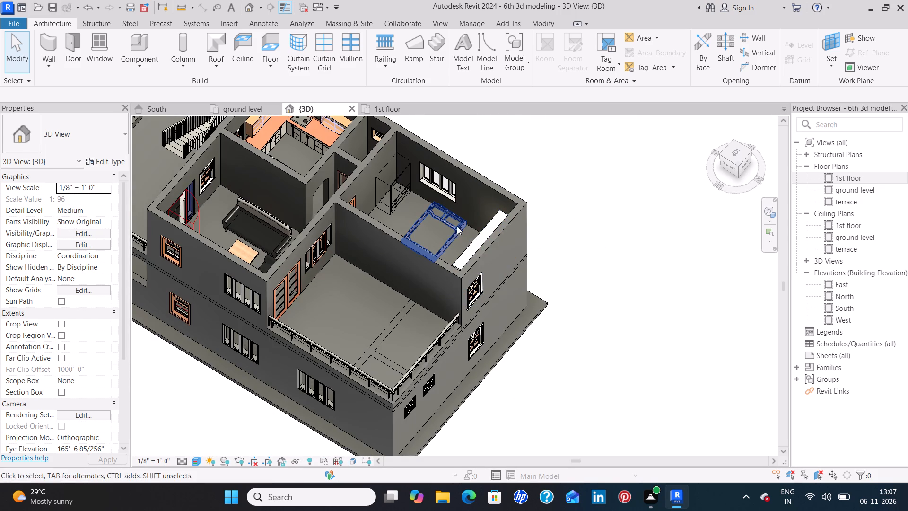
click(562, 223)
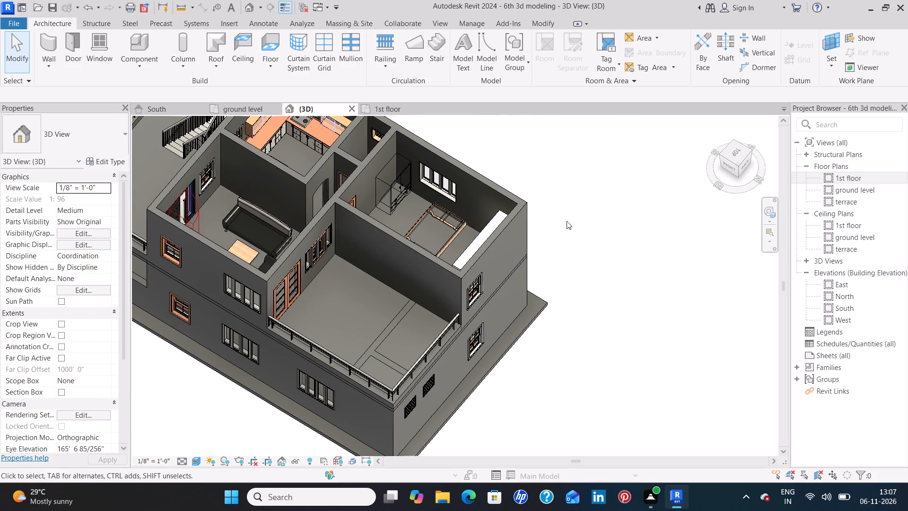
shift+middle_drag(530, 173, 596, 161)
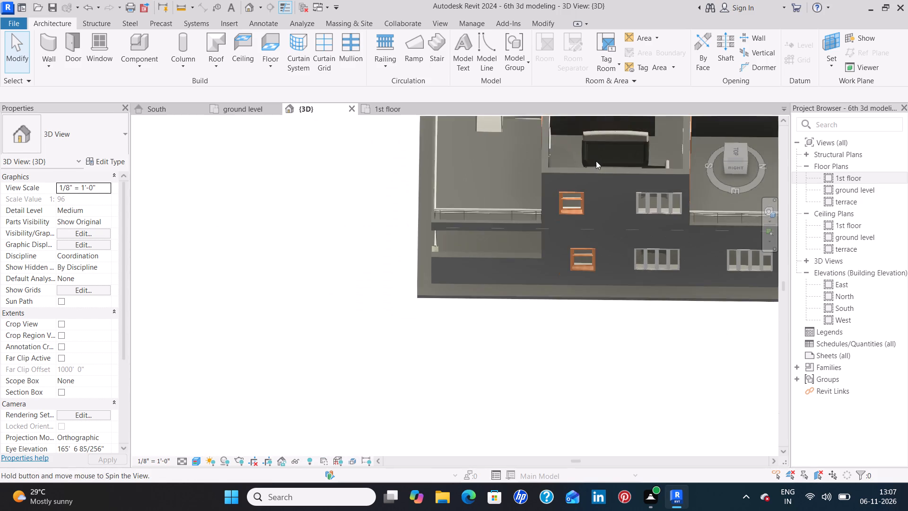
middle_drag(324, 235, 350, 359)
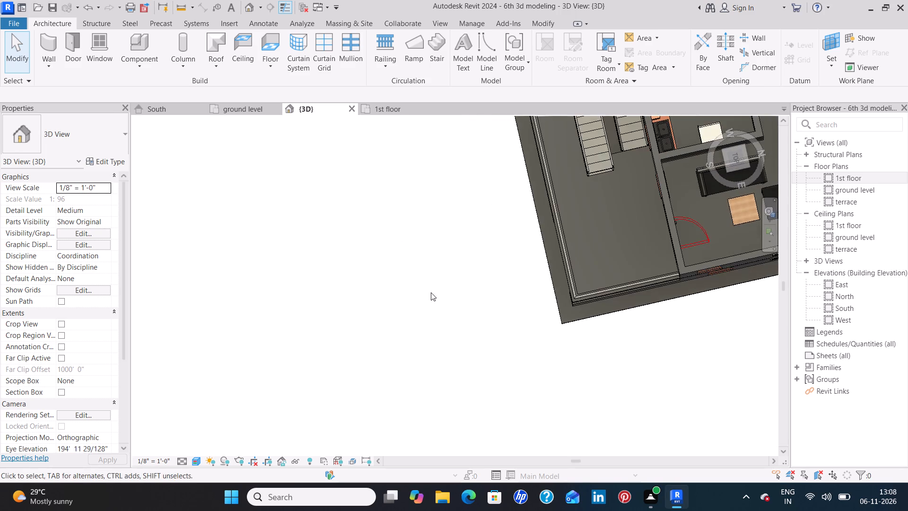
scroll(419, 272, down, 5)
drag(662, 293, 661, 299)
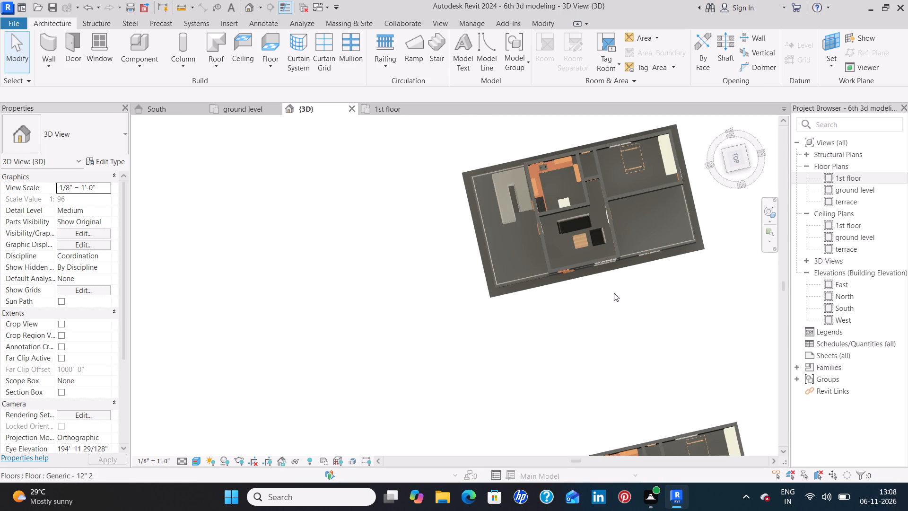
click(384, 112)
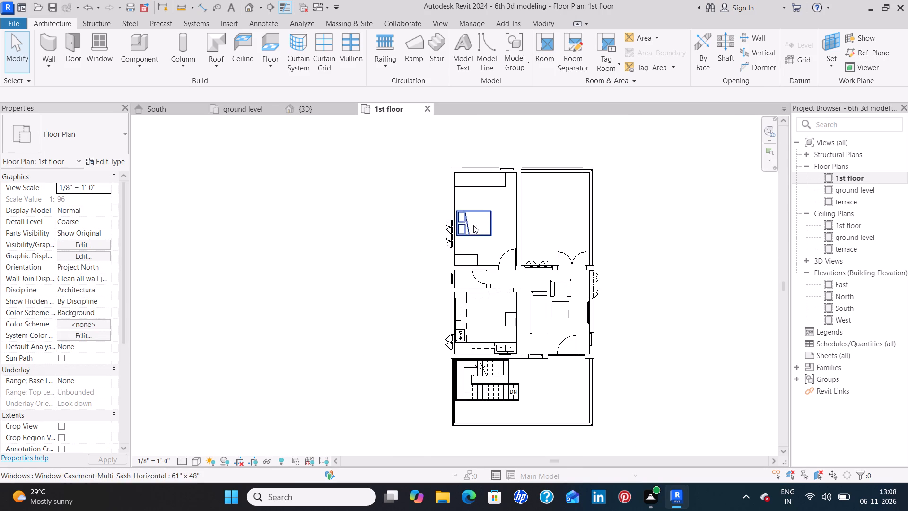
scroll(471, 227, up, 5)
Inspect the separate single-storey house's bedroom in 3D by selecting its double bed near the casement window.
click(322, 113)
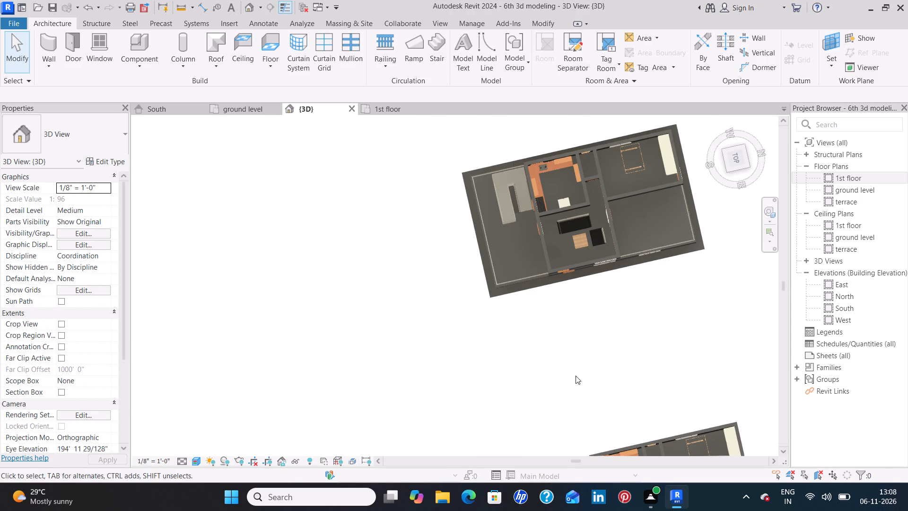
middle_drag(576, 376, 593, 233)
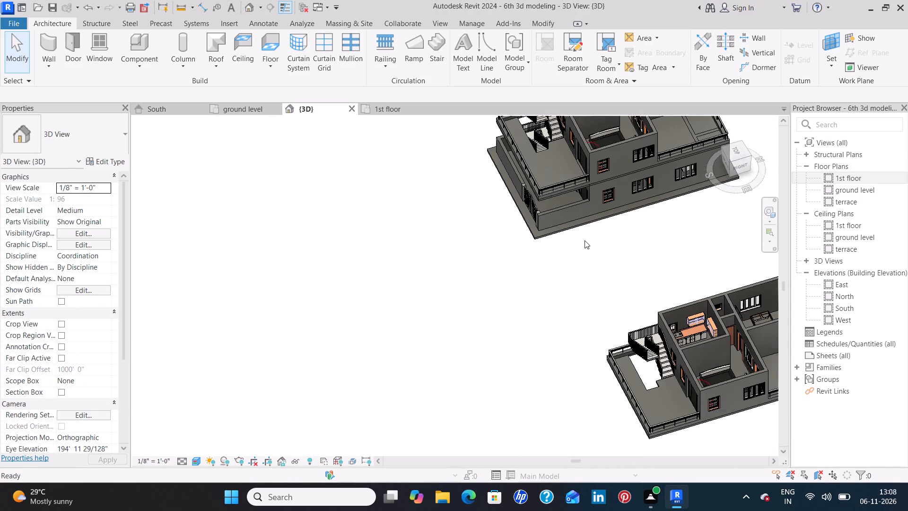
click(567, 264)
scroll(653, 221, down, 3)
middle_drag(654, 219, 584, 248)
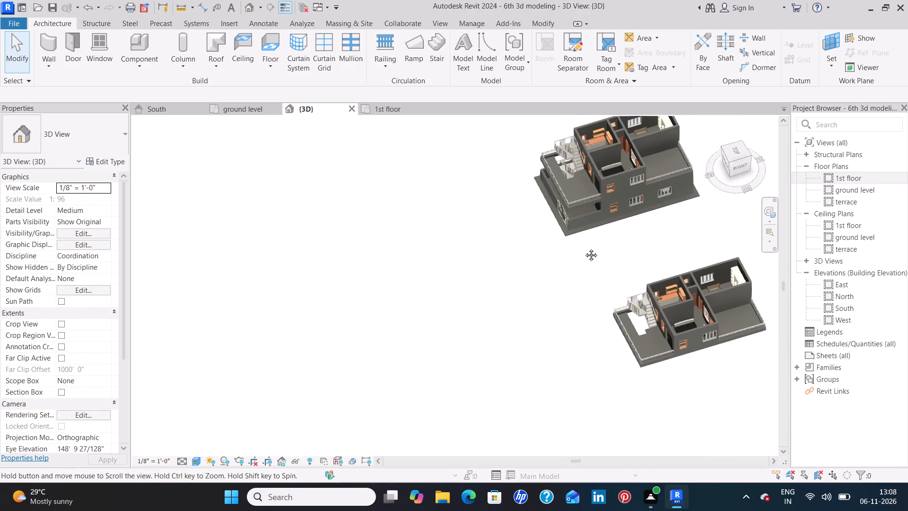
middle_drag(584, 248, 460, 317)
scroll(538, 384, up, 5)
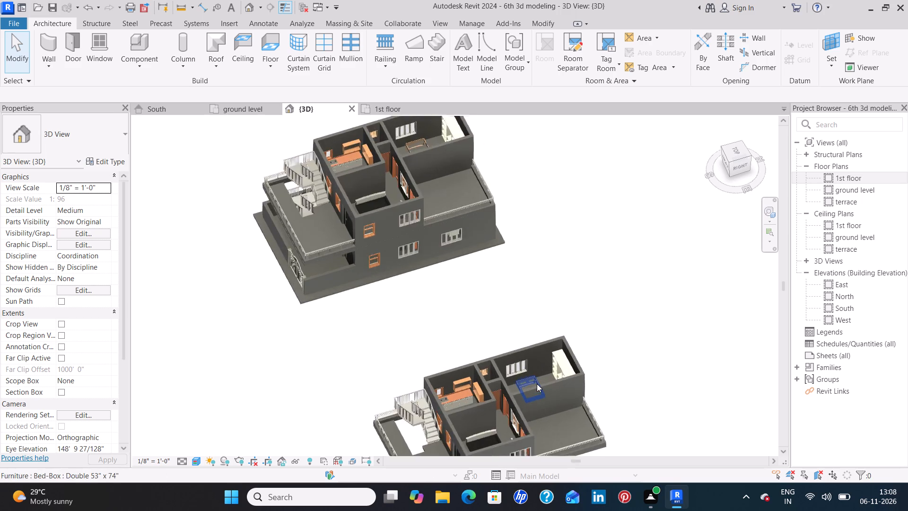
scroll(537, 384, up, 14)
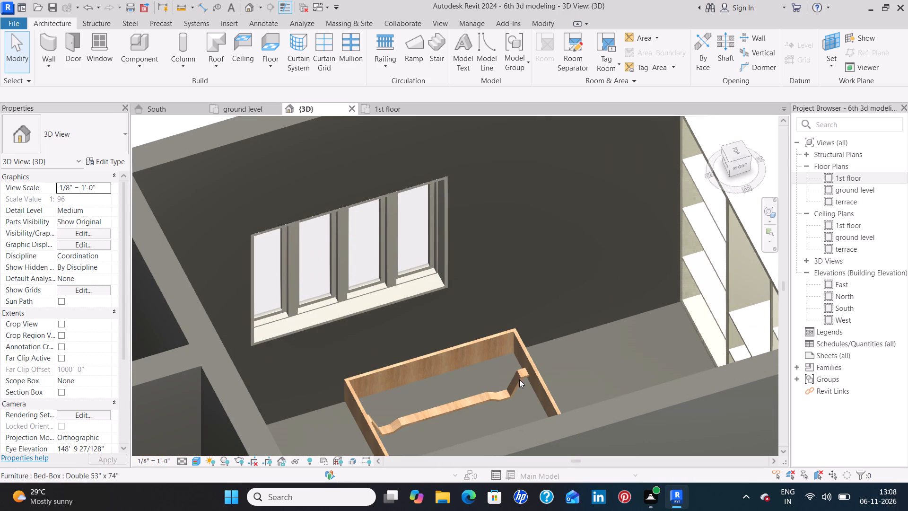
click(523, 374)
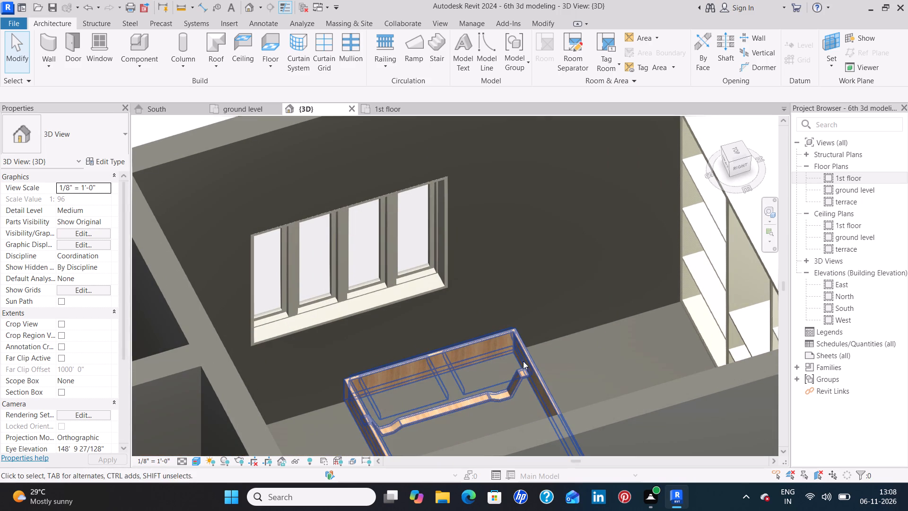
click(519, 342)
scroll(550, 361, down, 3)
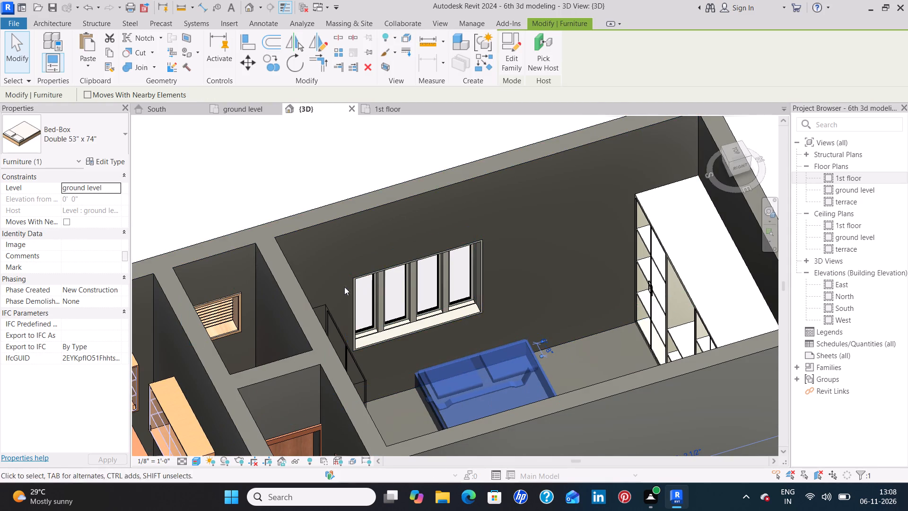
click(274, 171)
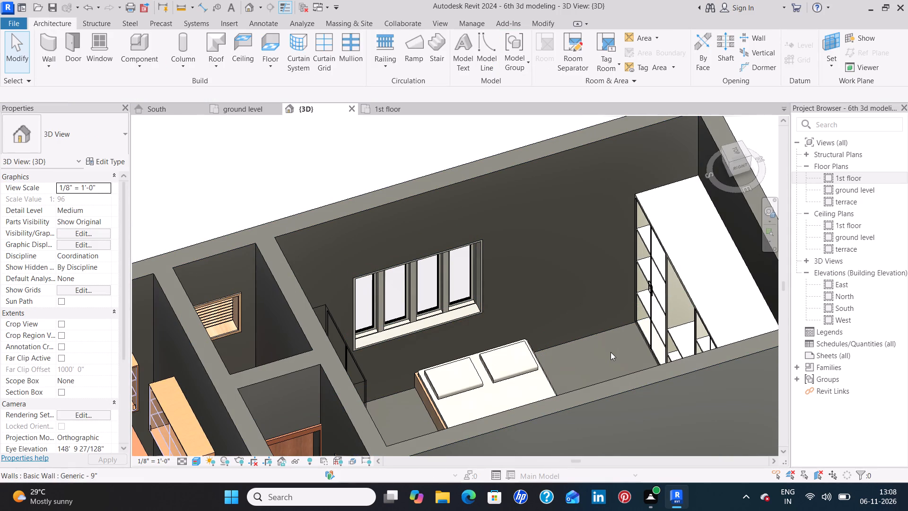
scroll(611, 352, down, 7)
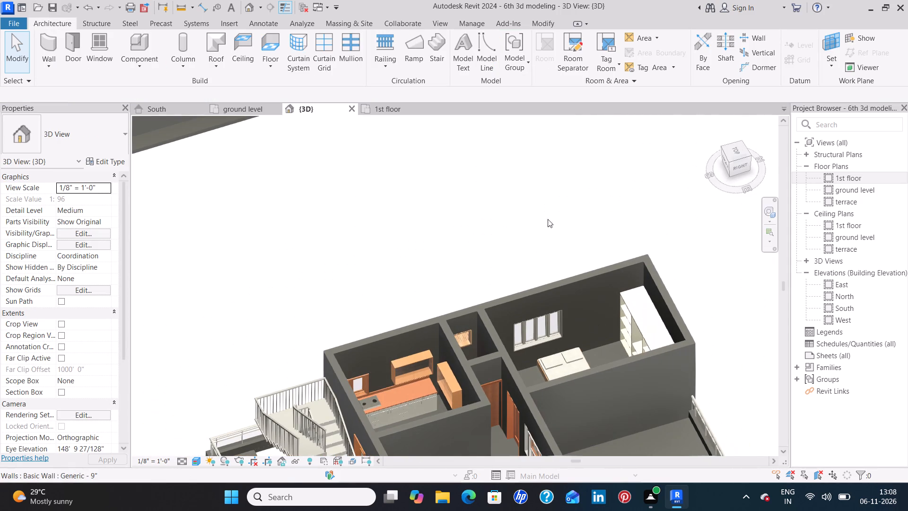
Examine the two-storey house in 3D, obliquely and in top view, checking its room layout and furniture.
middle_drag(515, 166, 538, 332)
scroll(530, 315, down, 4)
middle_drag(606, 252, 629, 368)
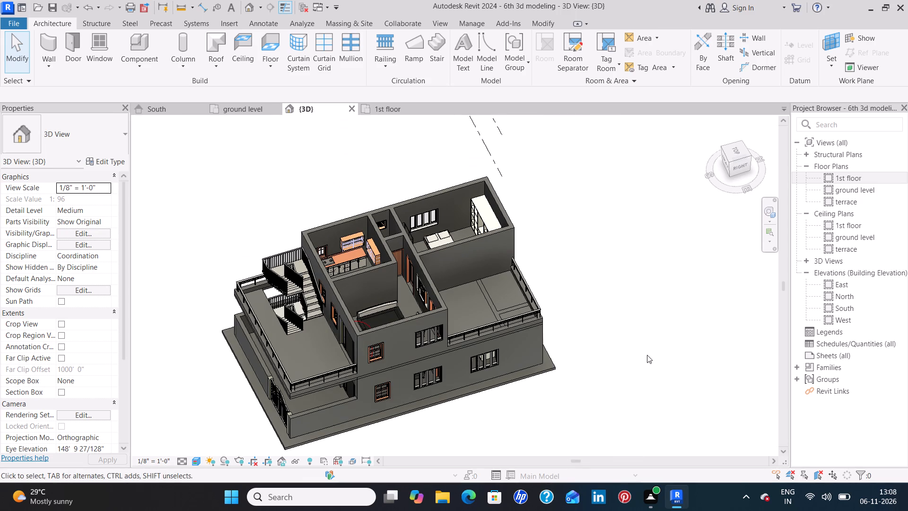
click(737, 153)
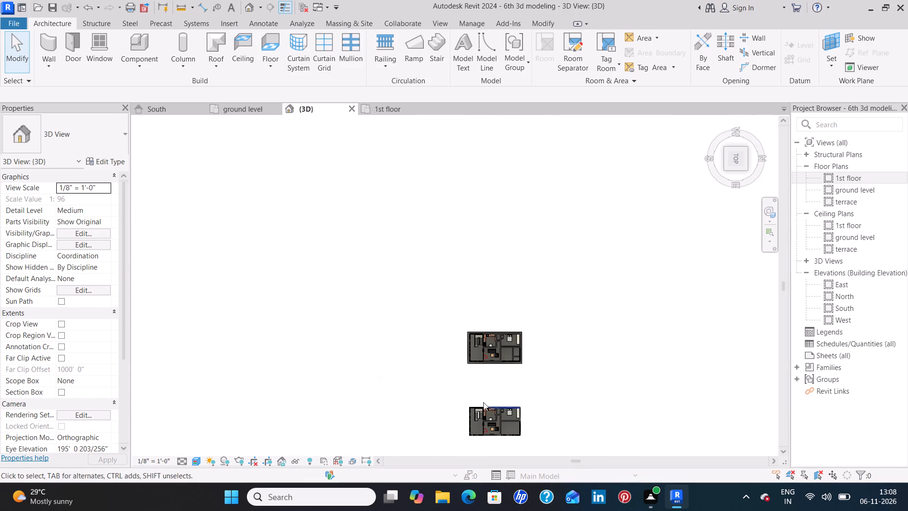
scroll(453, 382, up, 11)
middle_drag(447, 333, 361, 425)
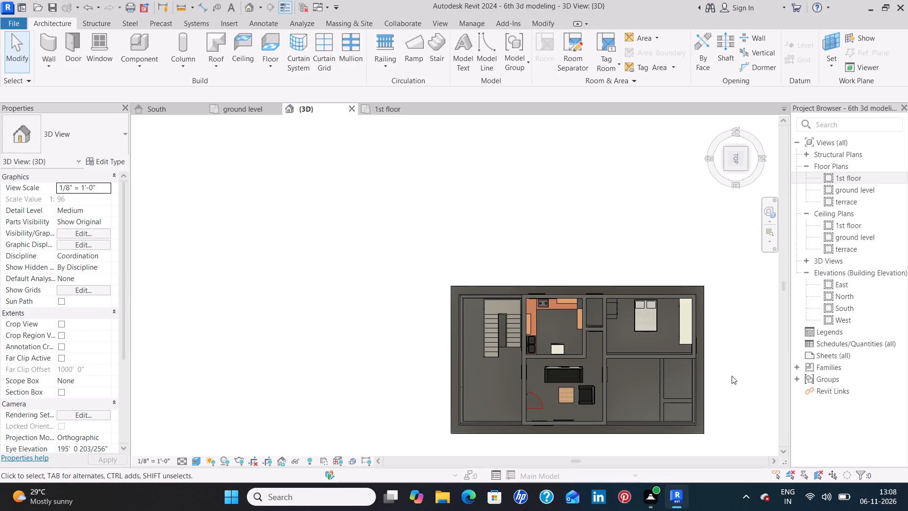
Compare the two-storey house with the separate single-storey house from above and at oblique angles in 3D.
middle_drag(732, 376, 746, 273)
shift+scroll(746, 273, up, 1)
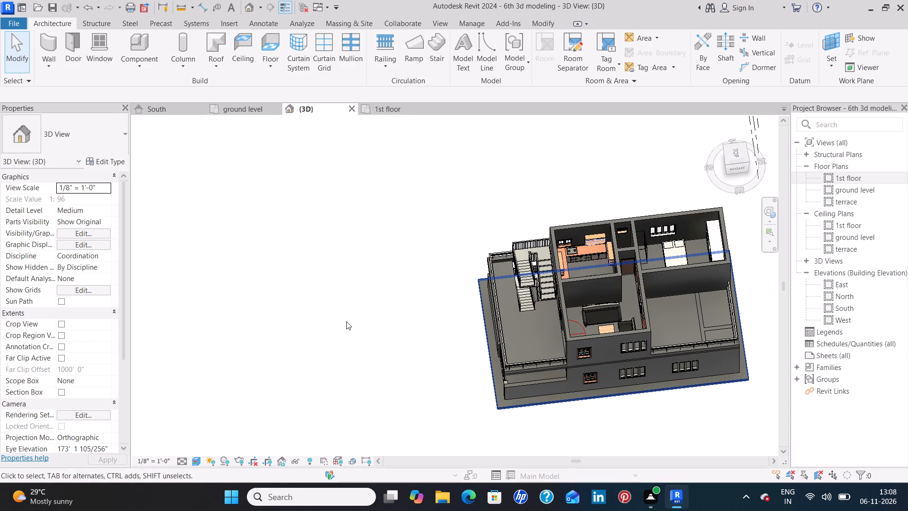
middle_drag(346, 321, 302, 421)
middle_drag(732, 369, 736, 313)
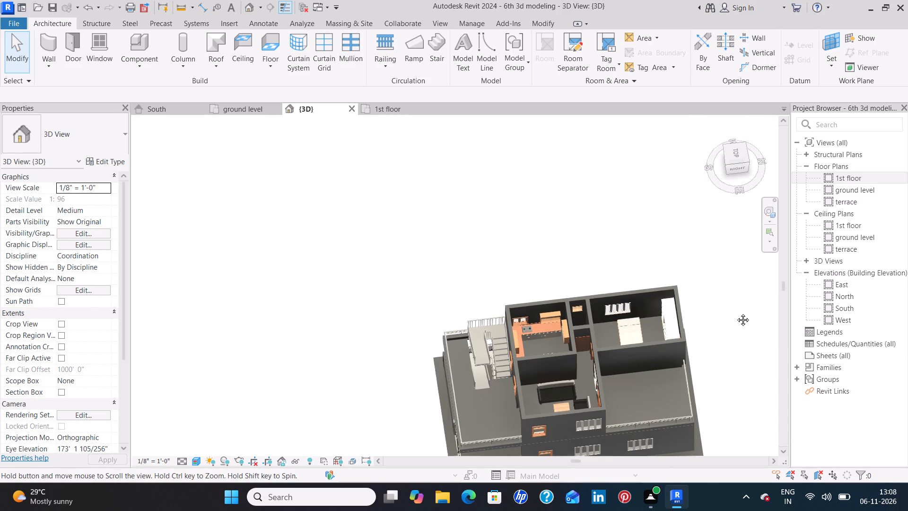
middle_drag(736, 313, 743, 264)
scroll(739, 358, down, 5)
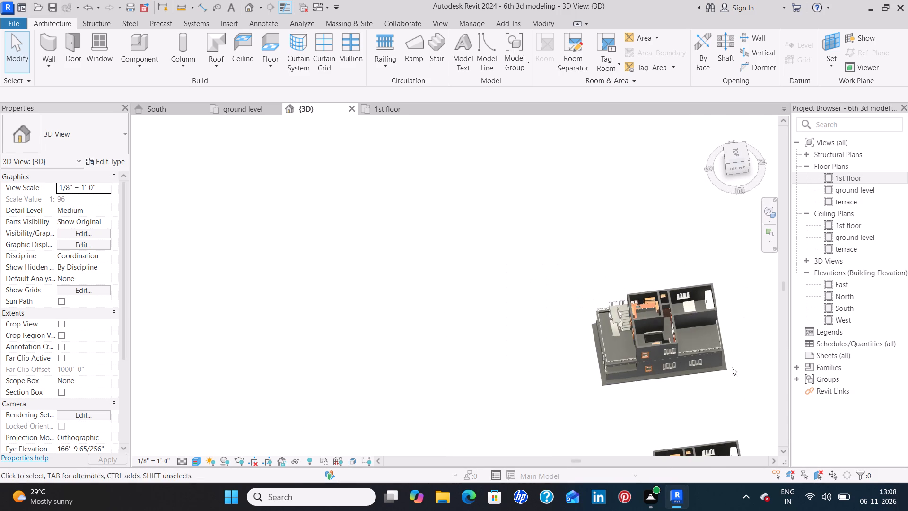
scroll(728, 370, down, 2)
middle_drag(696, 400, 680, 283)
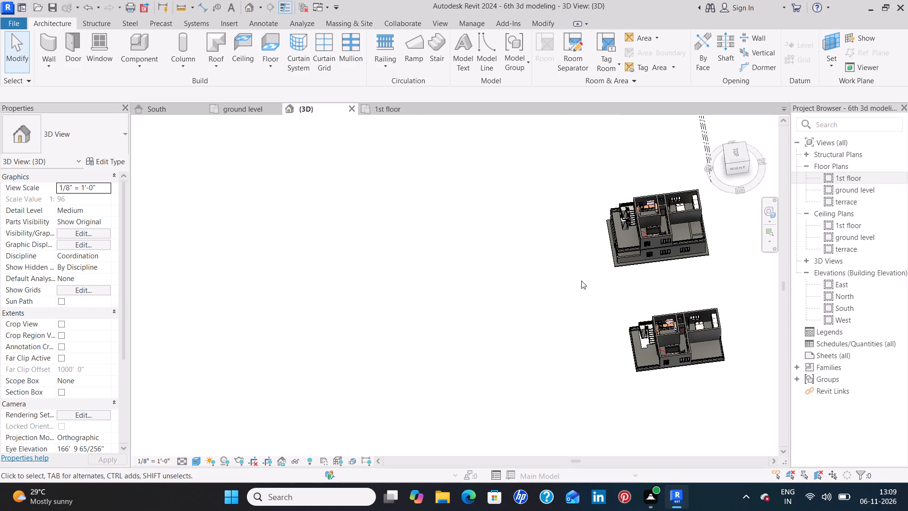
shift+middle_drag(528, 283, 585, 439)
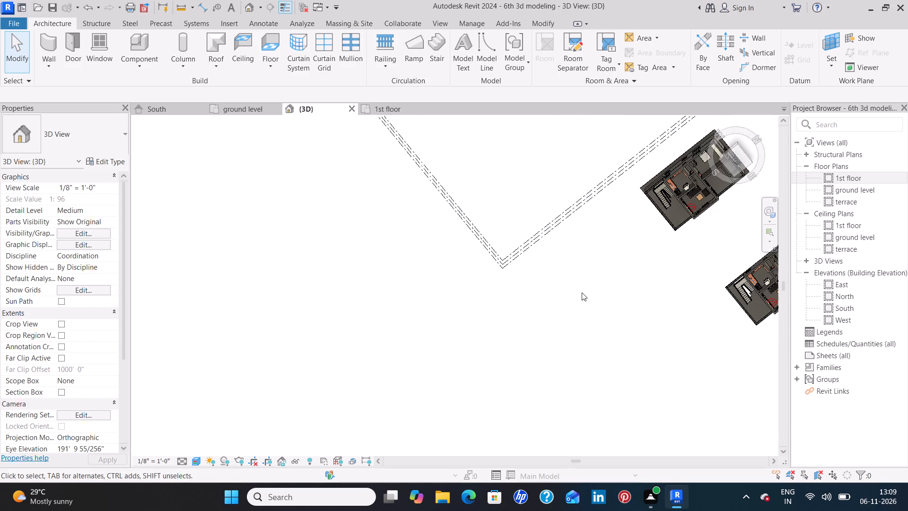
middle_drag(582, 292, 445, 400)
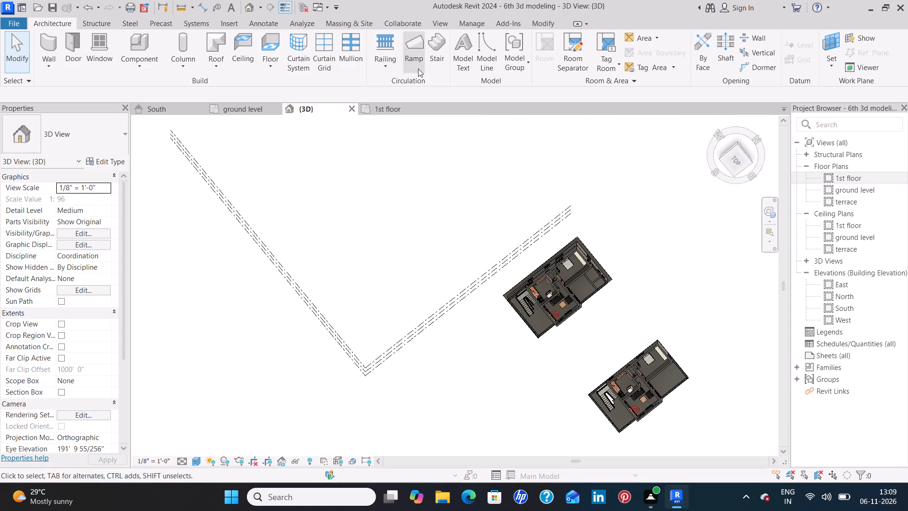
Place a Toilet-Domestic-3D in the 1st floor plan's small toilet room, rotated with its tank against the exterior wall below the window.
click(392, 108)
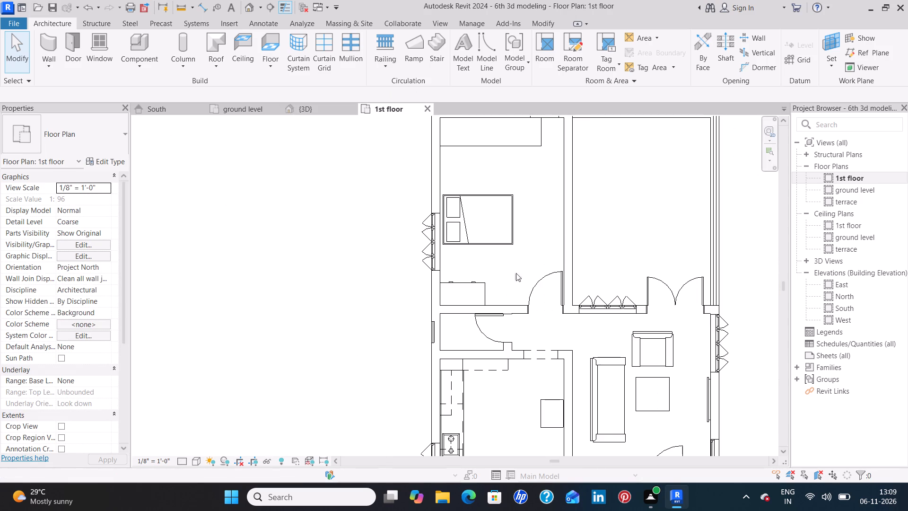
click(137, 46)
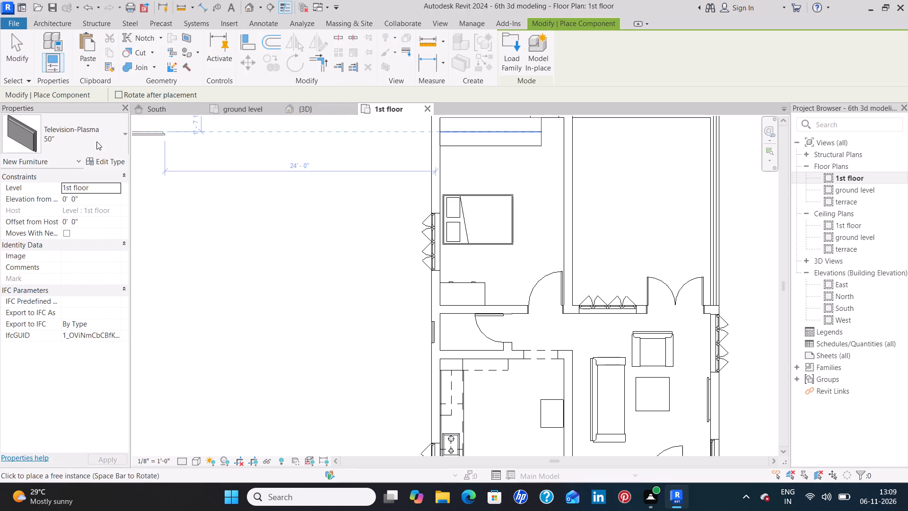
click(120, 135)
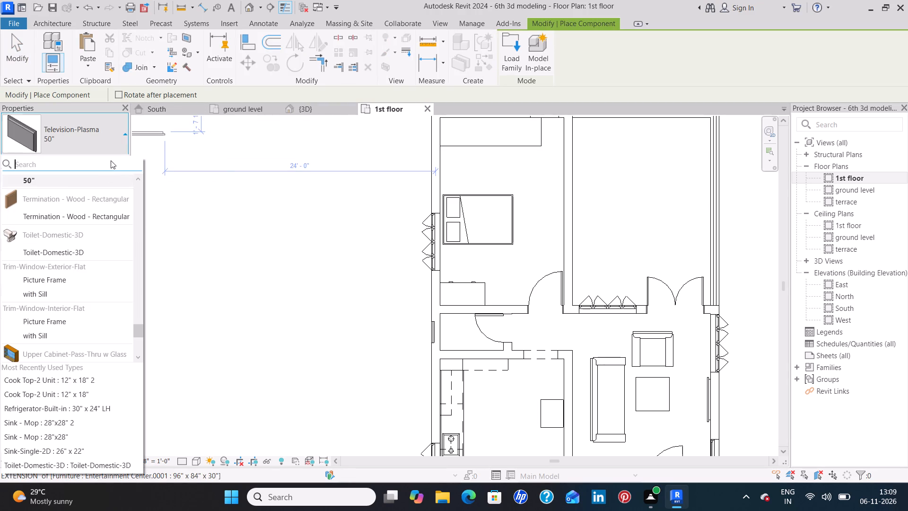
click(46, 255)
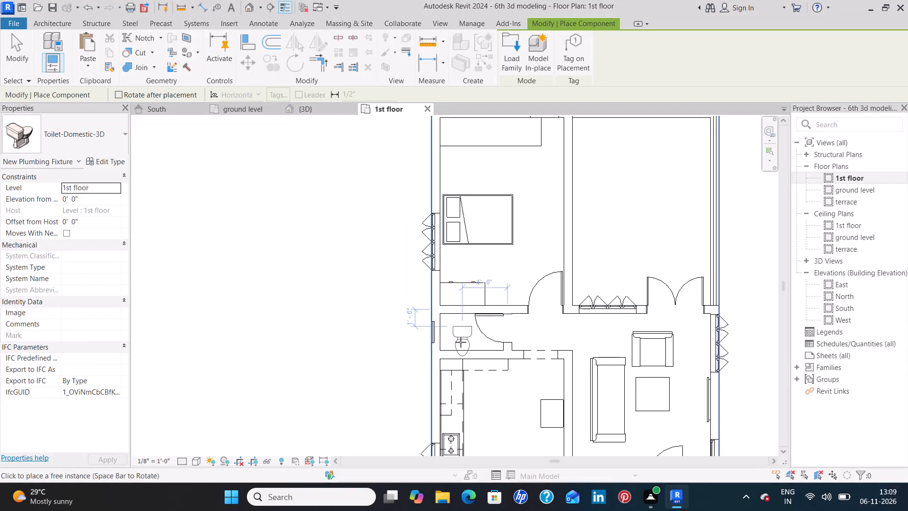
key(space)
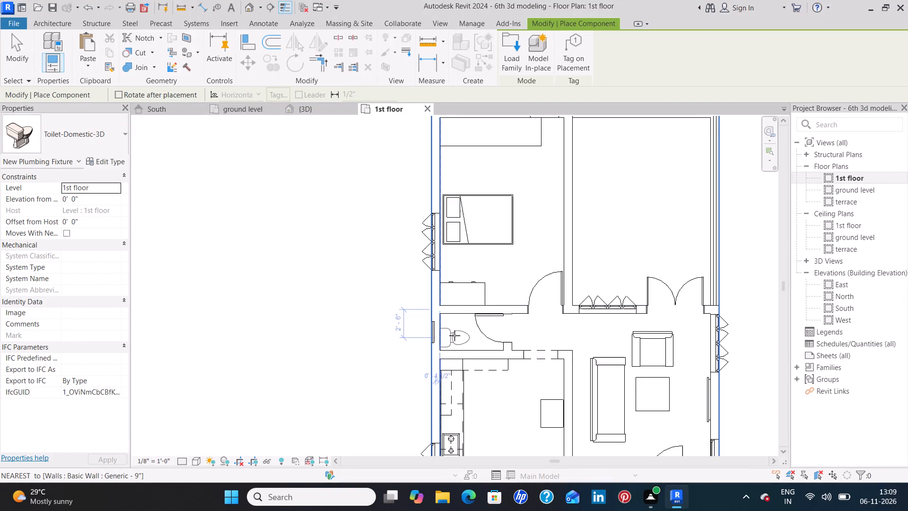
scroll(454, 335, up, 7)
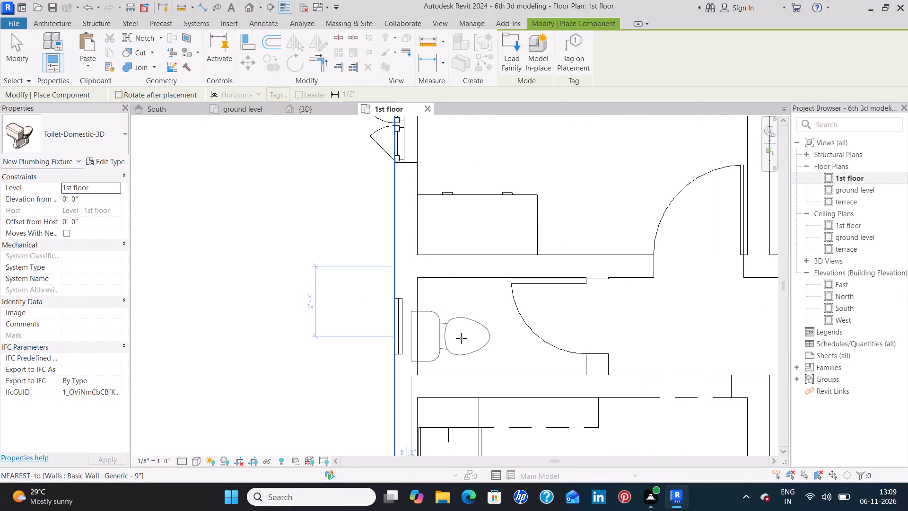
click(465, 340)
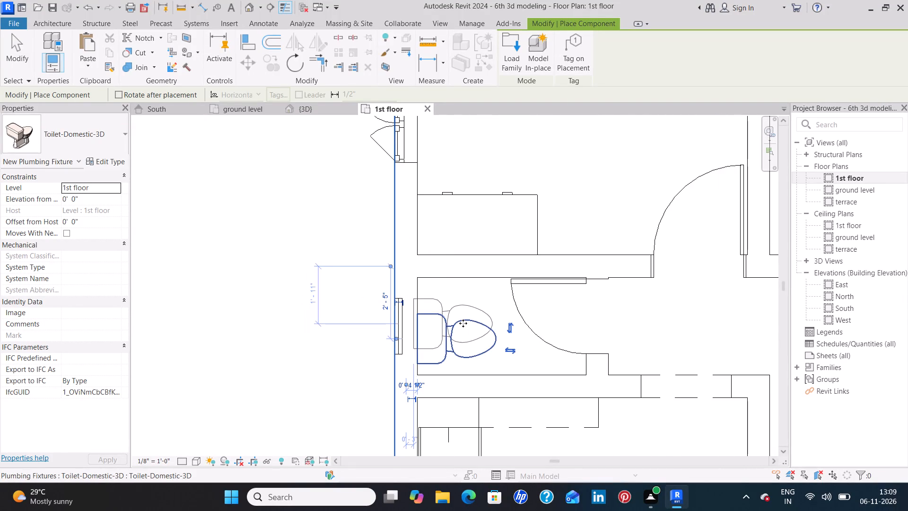
key(Escape)
key(Escape)
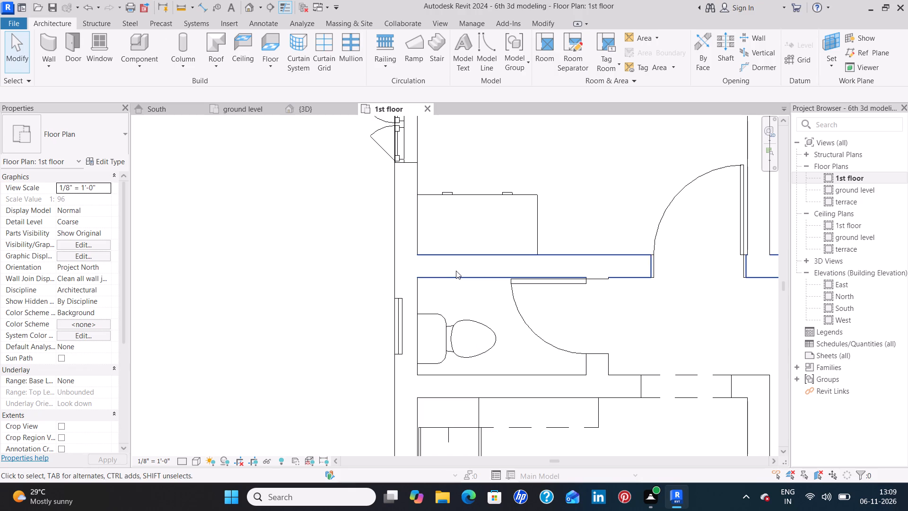
Place a Sink - Mop 28"x28" 2 at 3' 0" elevation, rotated into the 1st floor toilet room's corner beside the toilet.
click(111, 138)
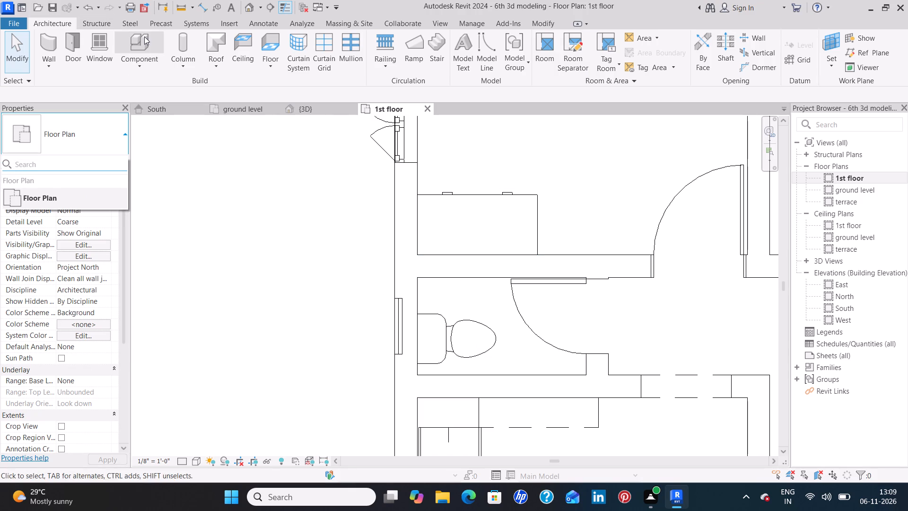
click(144, 36)
click(102, 152)
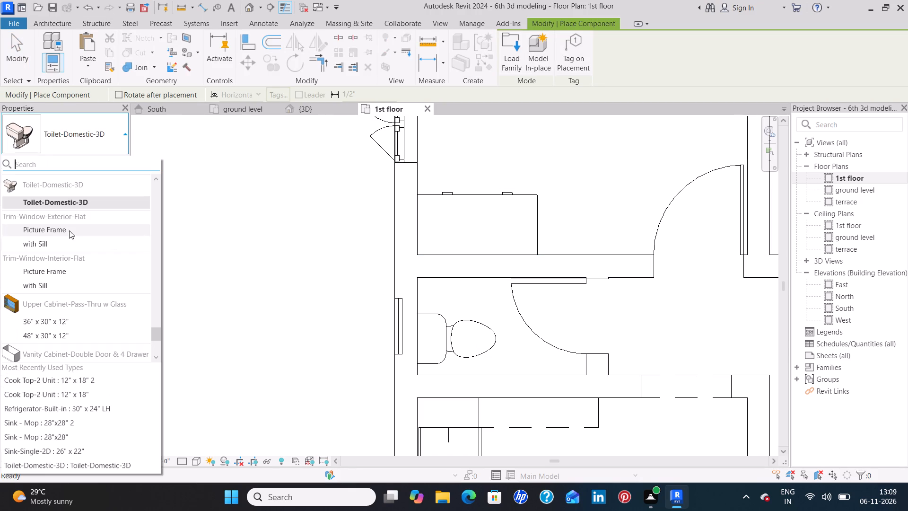
scroll(44, 297, down, 9)
scroll(44, 297, up, 4)
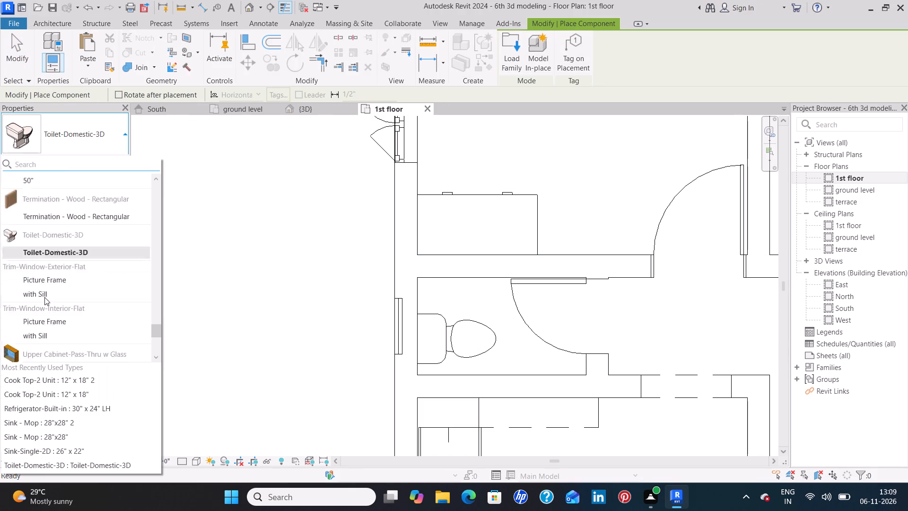
scroll(44, 297, up, 8)
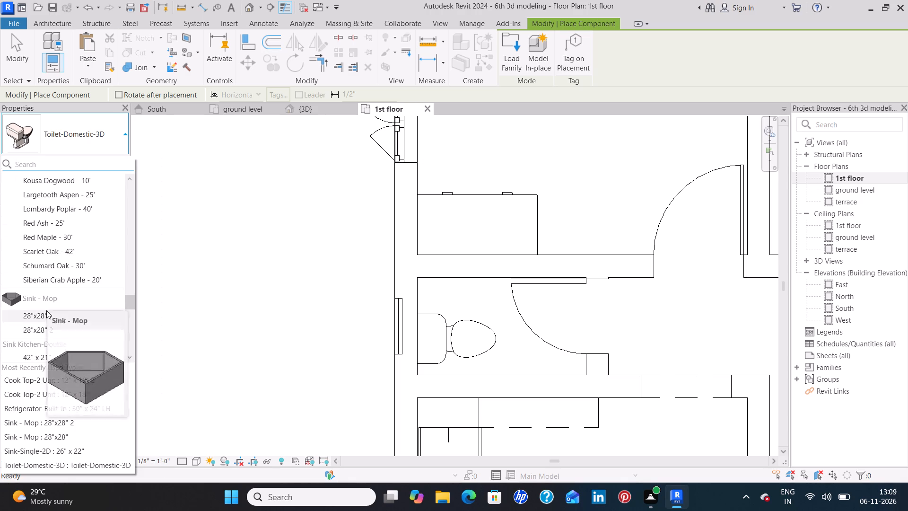
click(28, 331)
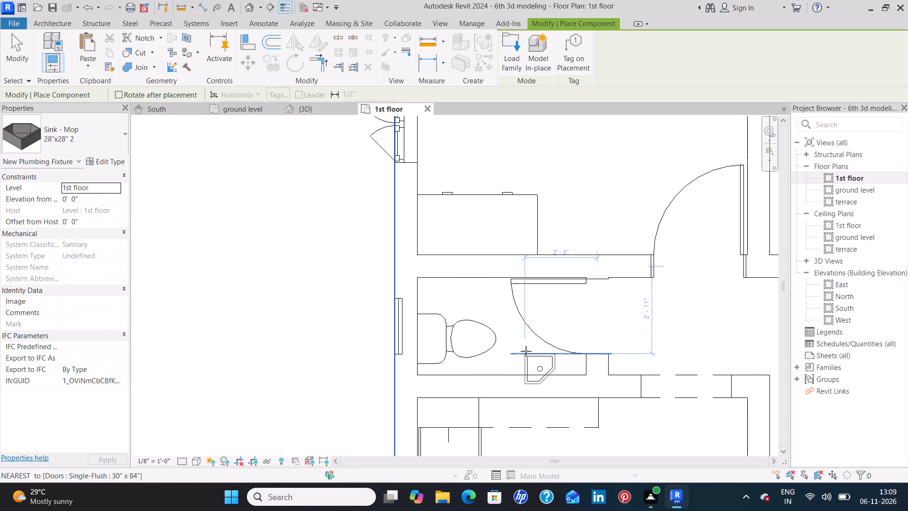
key(space)
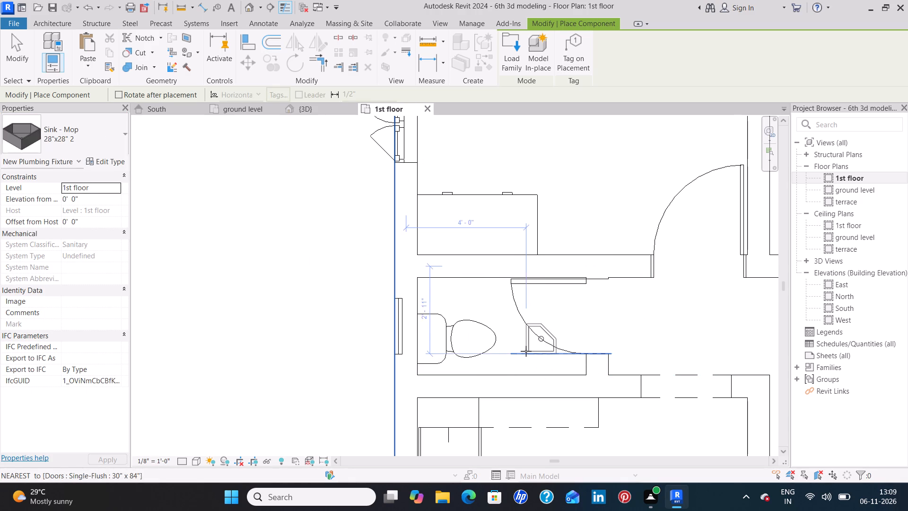
key(space)
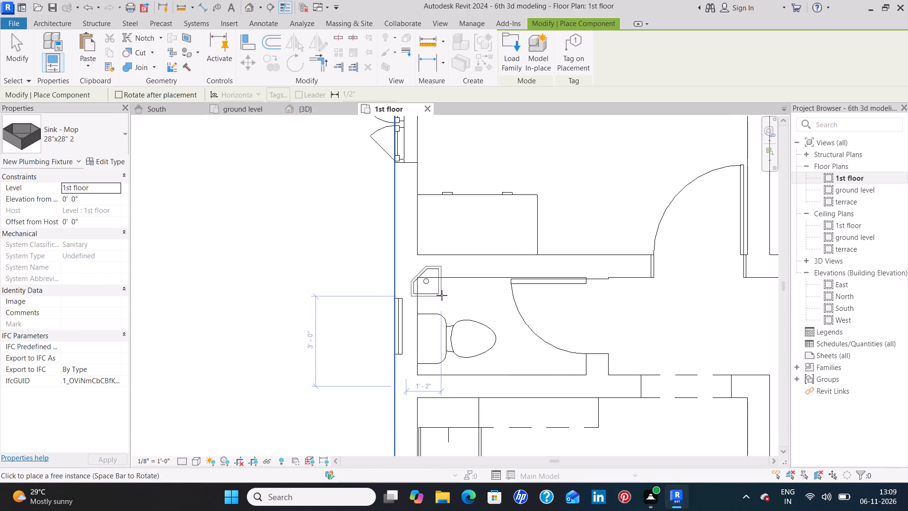
key(space)
key(space)
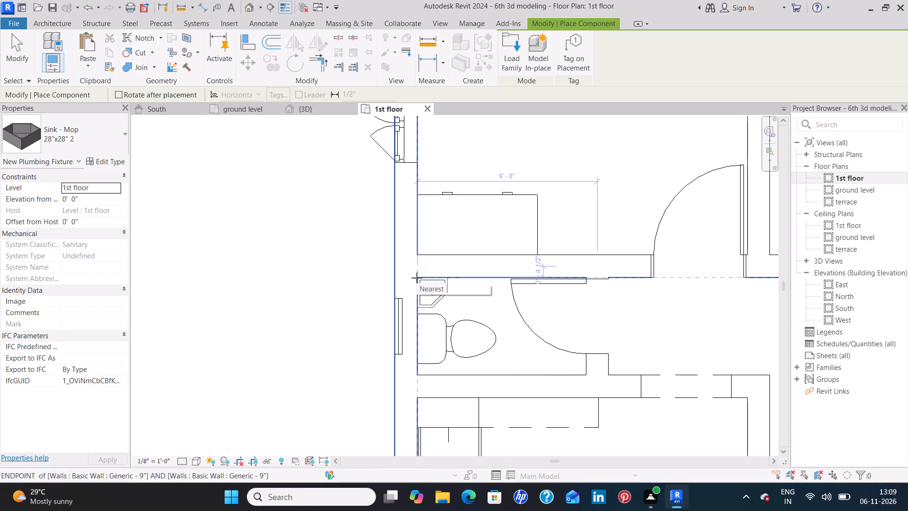
click(97, 202)
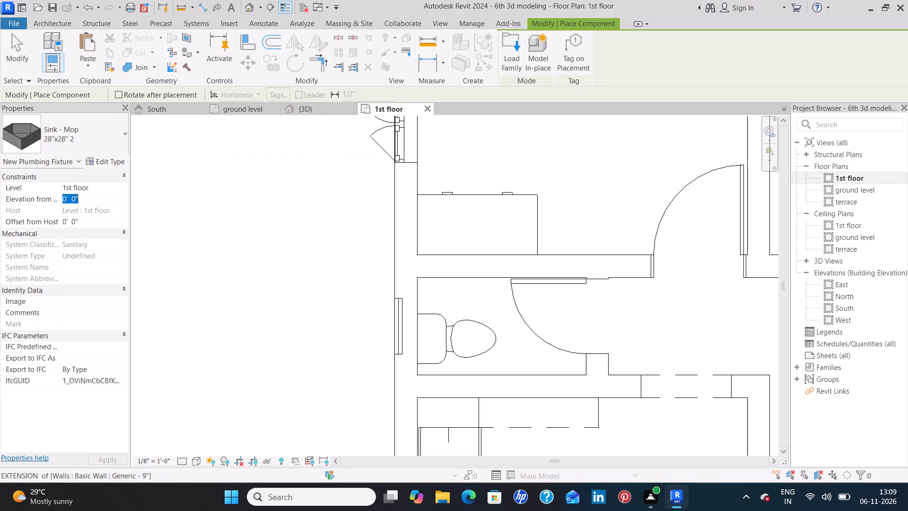
key(BackSpace)
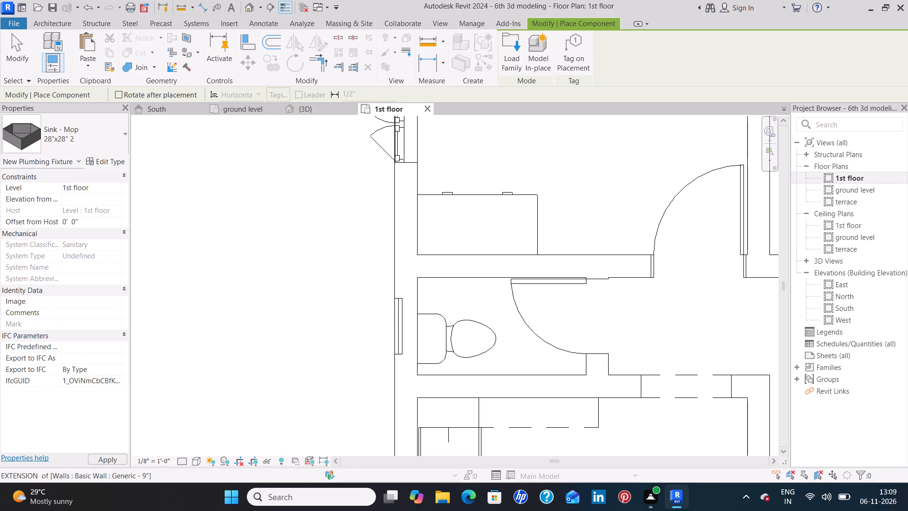
key(4)
key(BackSpace)
text(3')
click(110, 461)
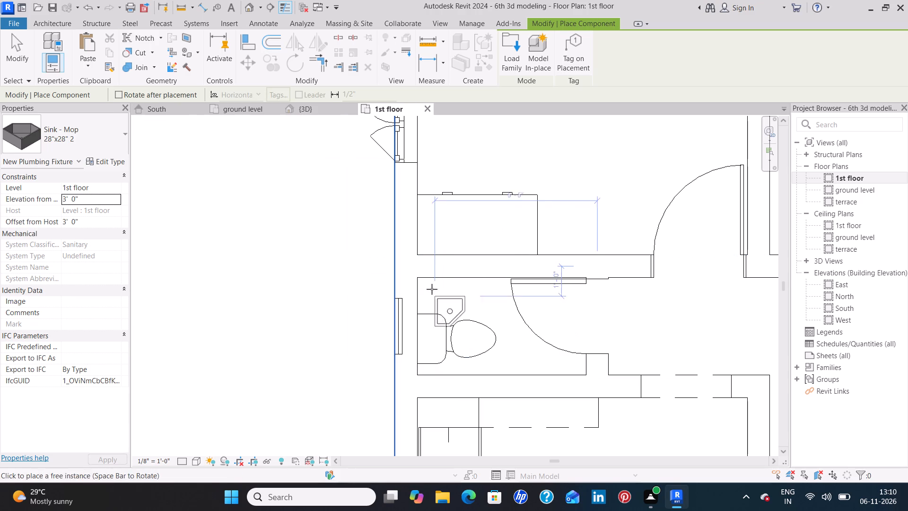
click(421, 278)
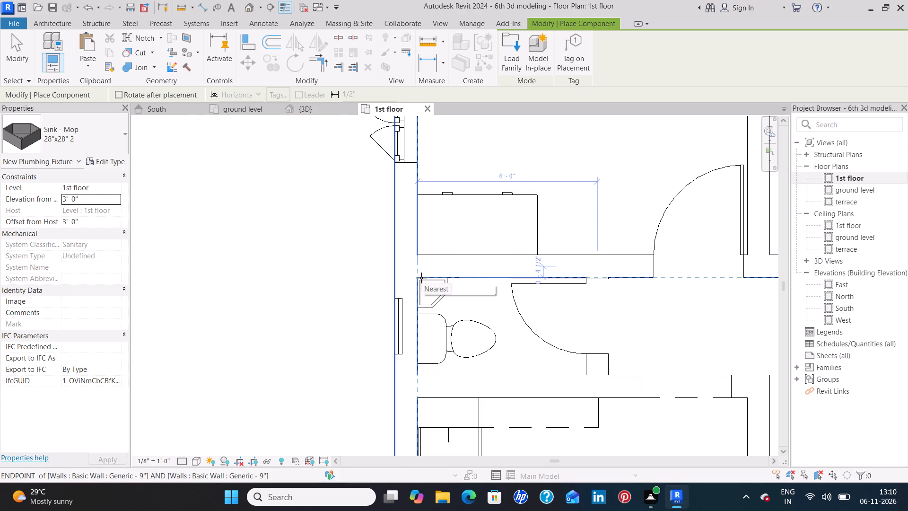
key(Escape)
key(Escape)
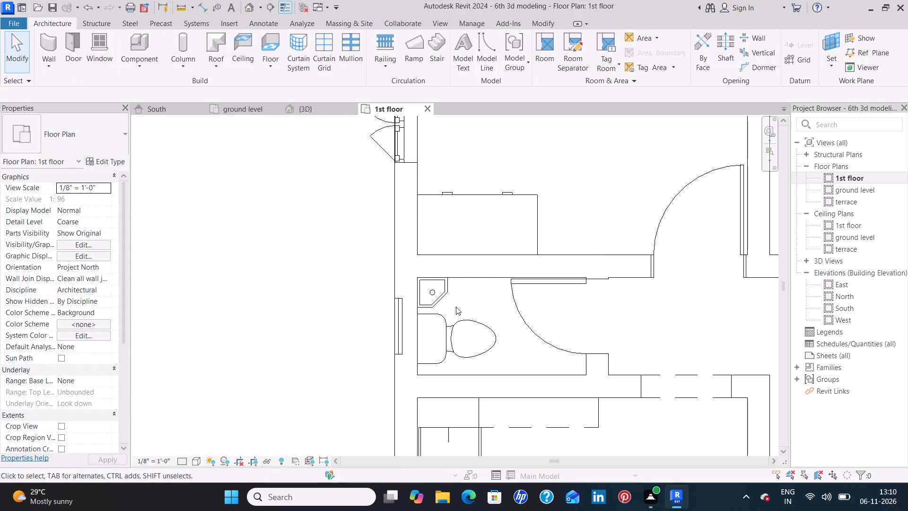
Examine the 1st floor toilet room's new toilet and corner sink in 3D, from above and at oblique angles.
click(308, 108)
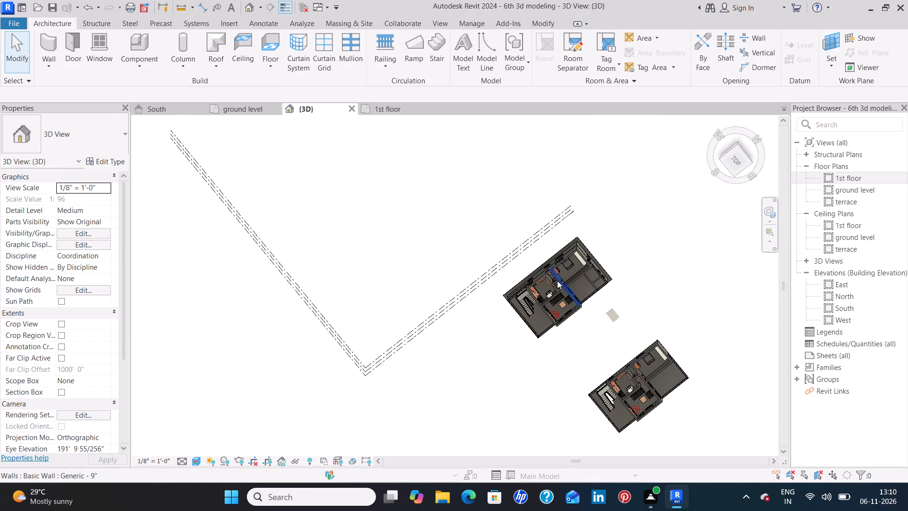
scroll(557, 281, up, 17)
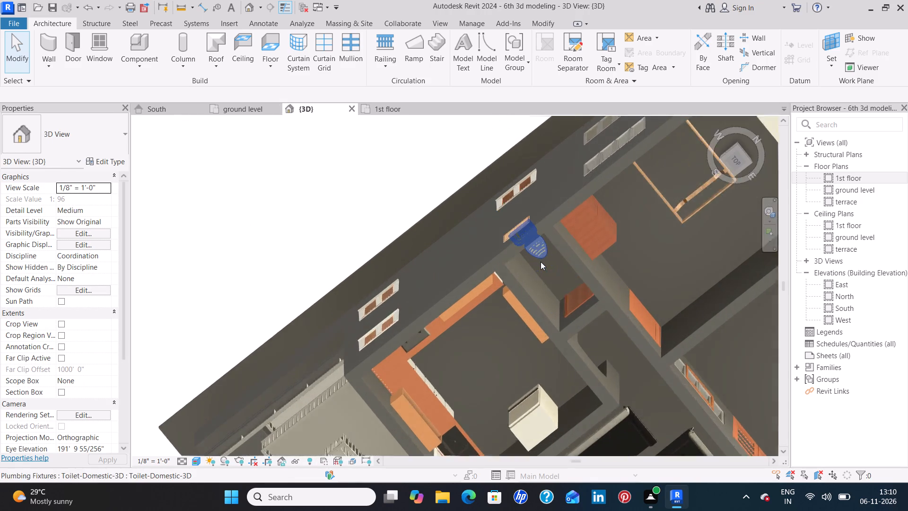
scroll(541, 262, up, 1)
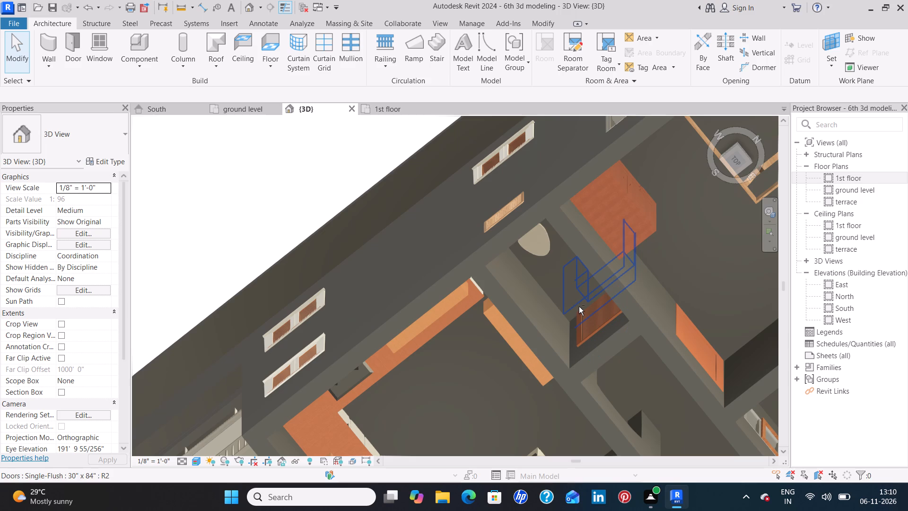
shift+middle_drag(579, 307, 580, 220)
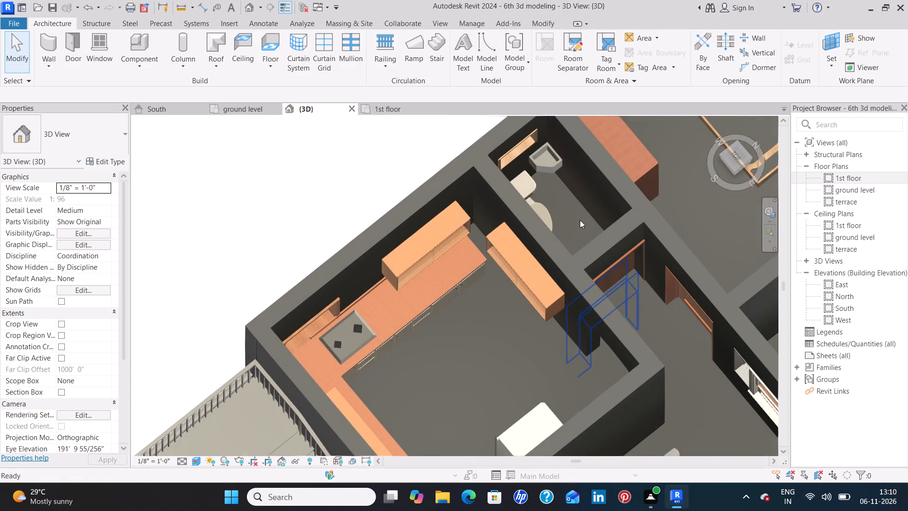
shift+middle_drag(570, 212, 567, 233)
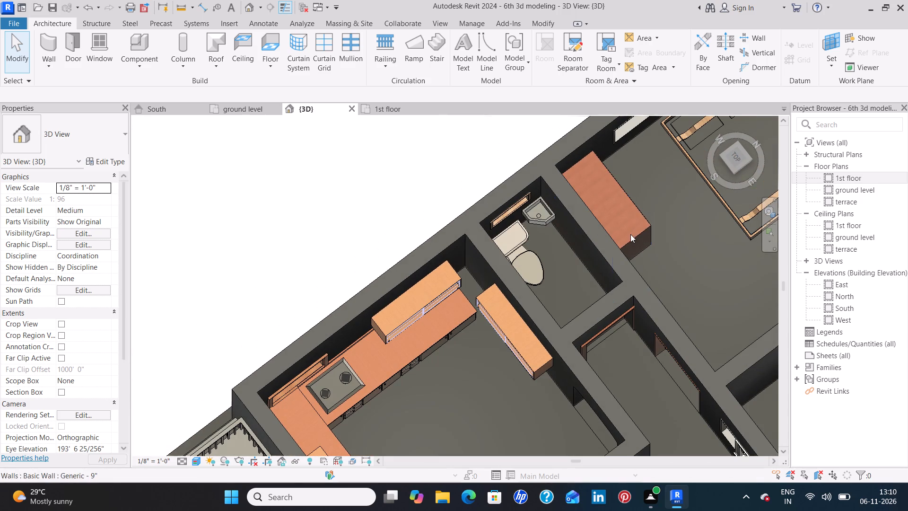
scroll(629, 235, down, 3)
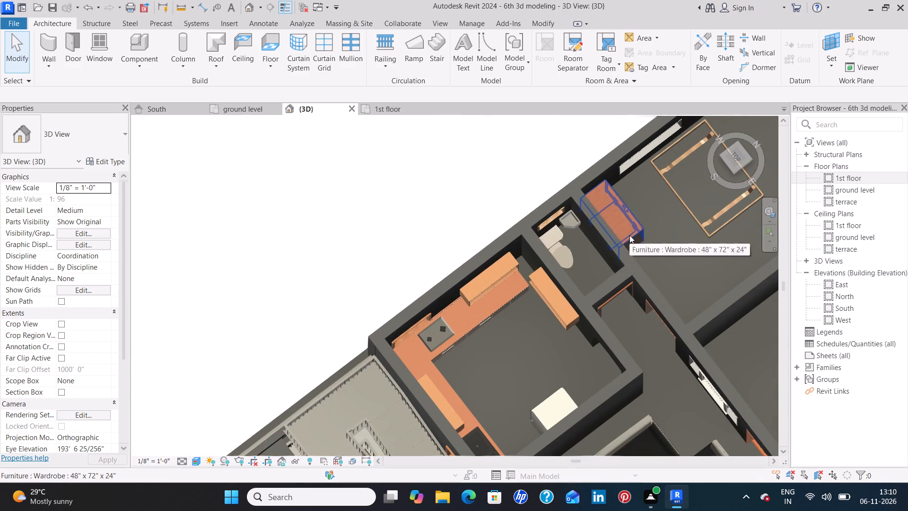
shift+middle_drag(540, 377, 524, 346)
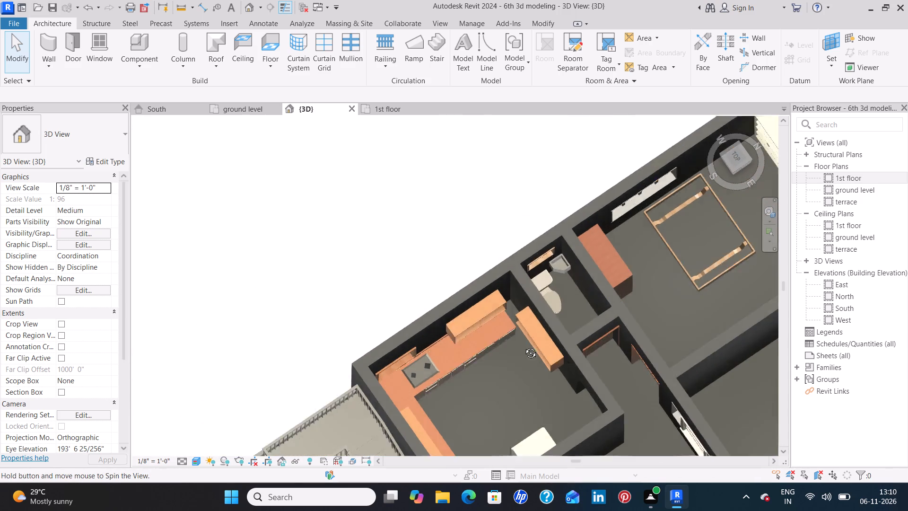
shift+middle_drag(524, 346, 510, 321)
shift+middle_drag(577, 410, 563, 369)
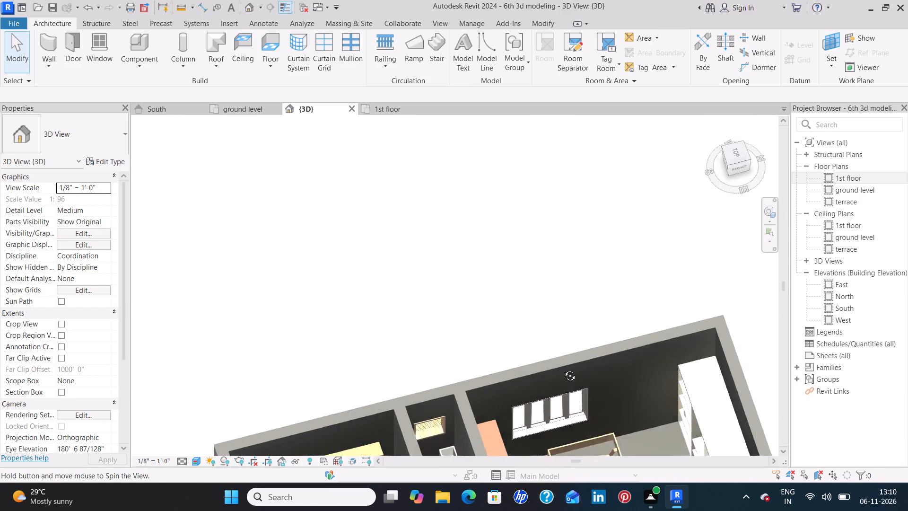
shift+middle_drag(563, 369, 561, 360)
Raise the 34" x 36" double casement window beside the 1st floor kitchen's cooktop to a sill height of about 3' 6".
middle_drag(349, 411, 487, 288)
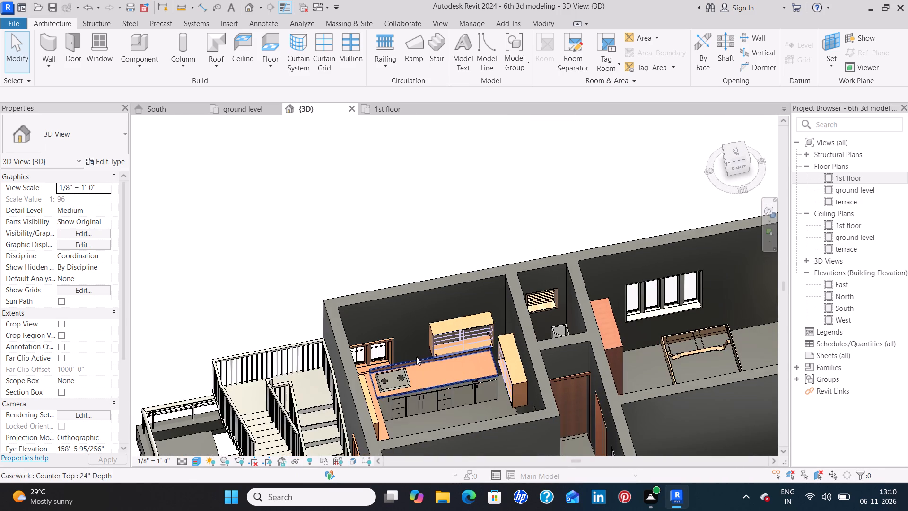
scroll(402, 359, up, 7)
shift+middle_drag(402, 352, 403, 264)
shift+middle_drag(409, 264, 410, 379)
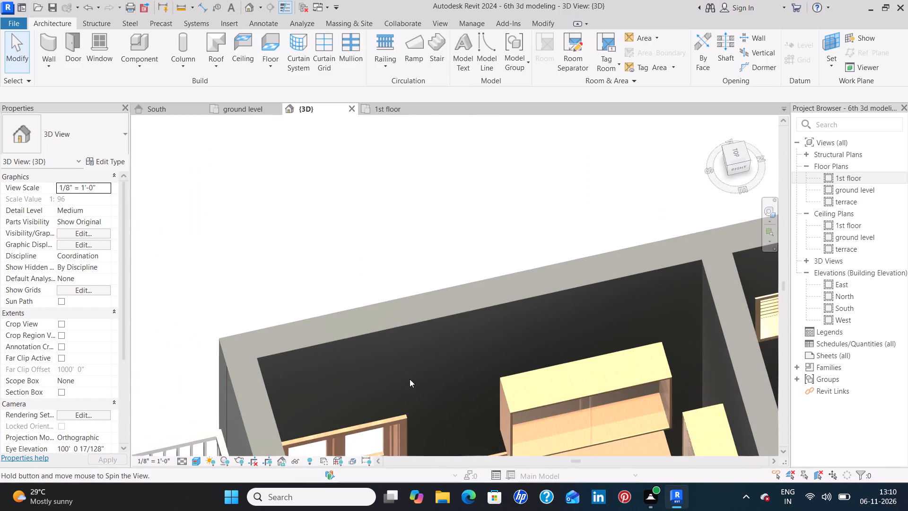
middle_drag(400, 365, 495, 262)
scroll(473, 339, up, 3)
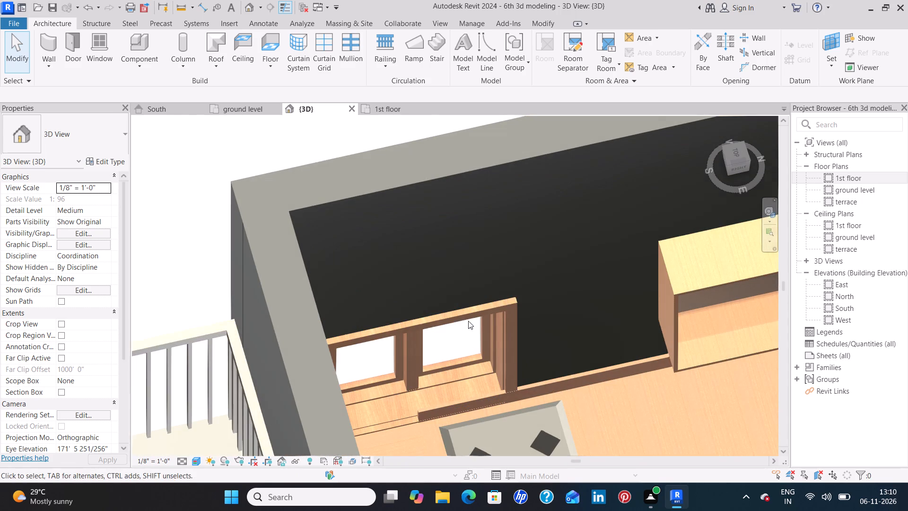
click(508, 329)
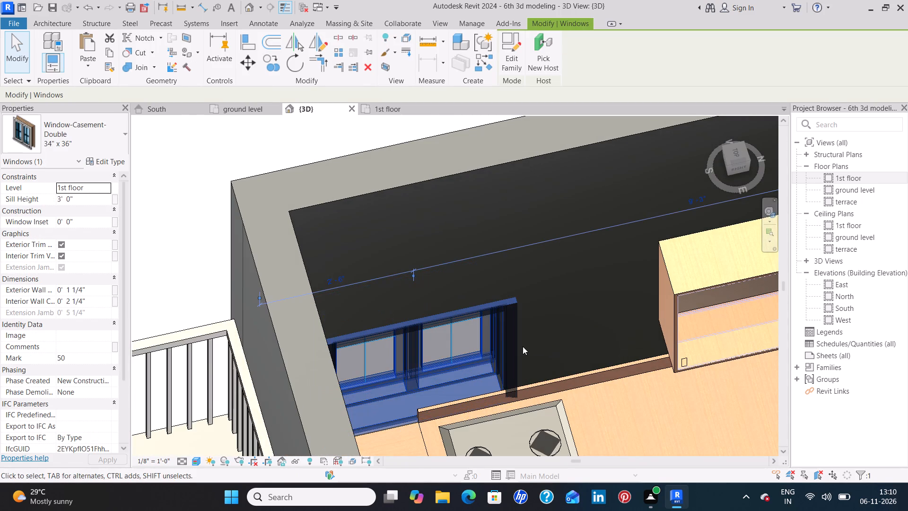
key(Up)
key(Up)
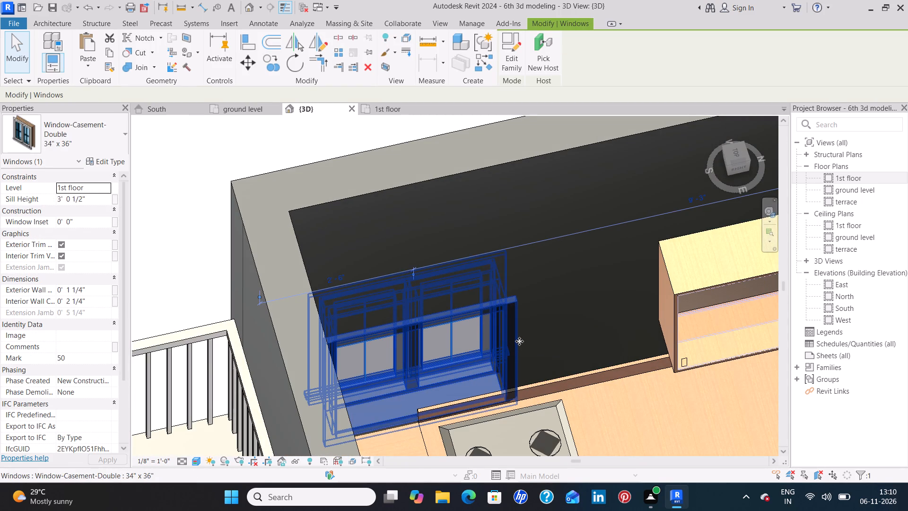
key(Up)
key(Up)
key(Up)
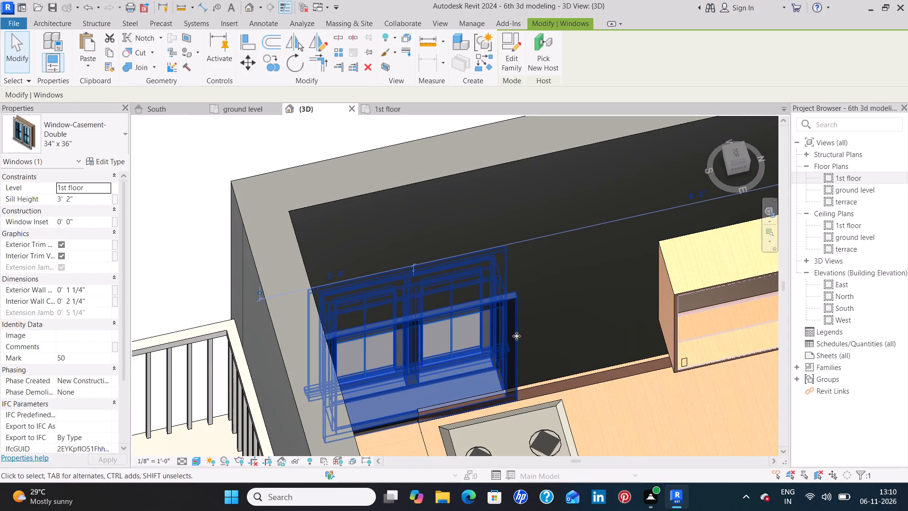
key(Up)
key(Up)
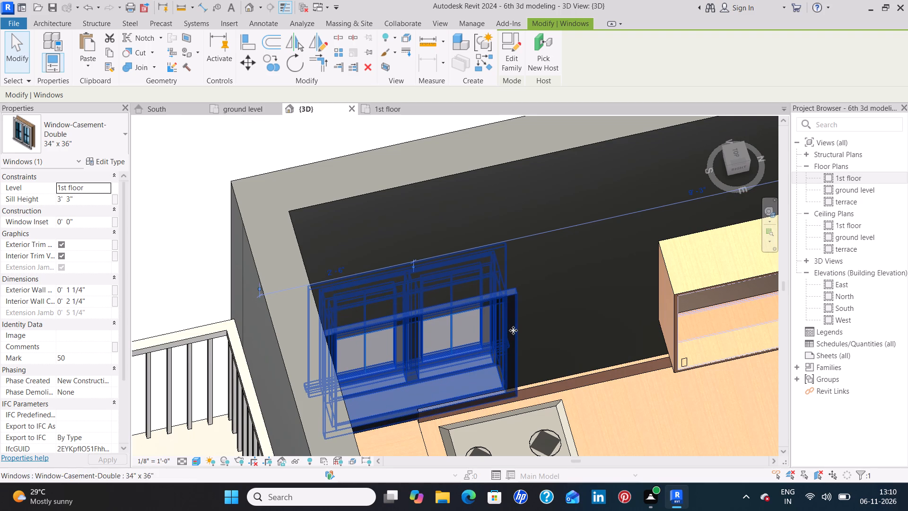
key(Up)
key(Up)
key(Up)
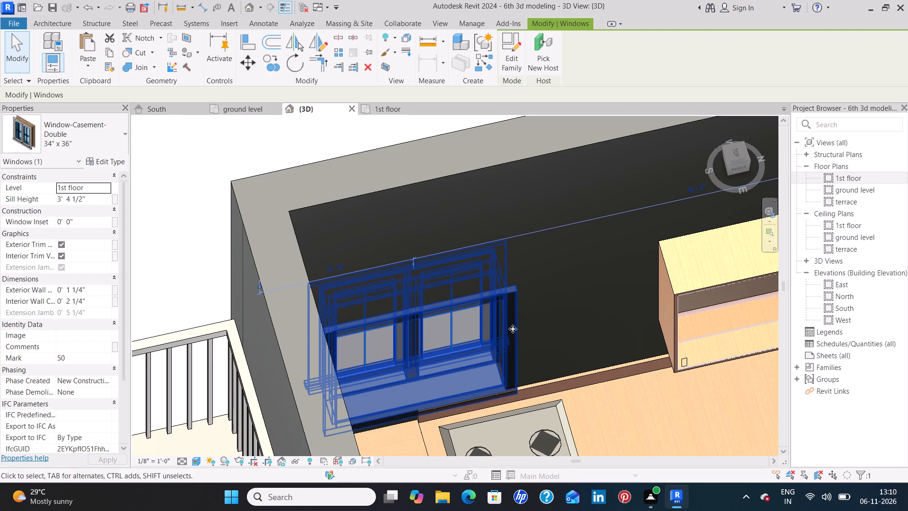
key(Up)
key(Up)
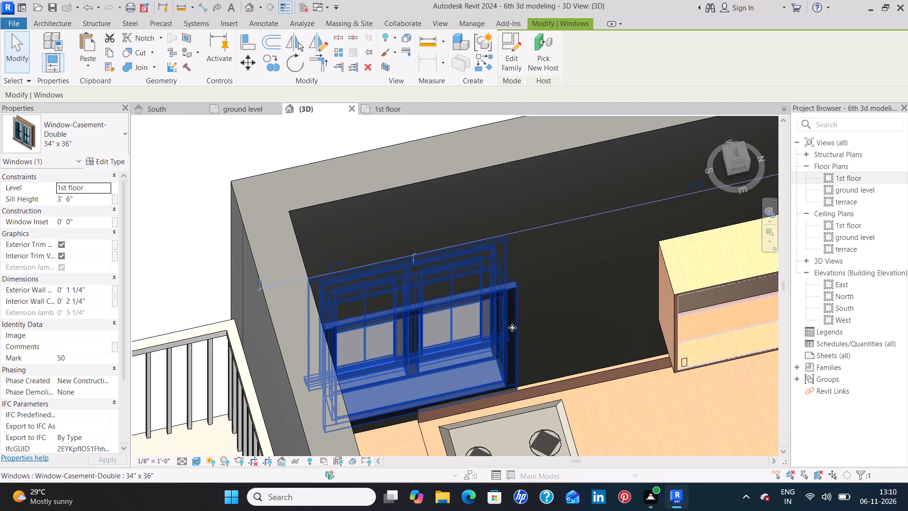
middle_drag(605, 338, 595, 298)
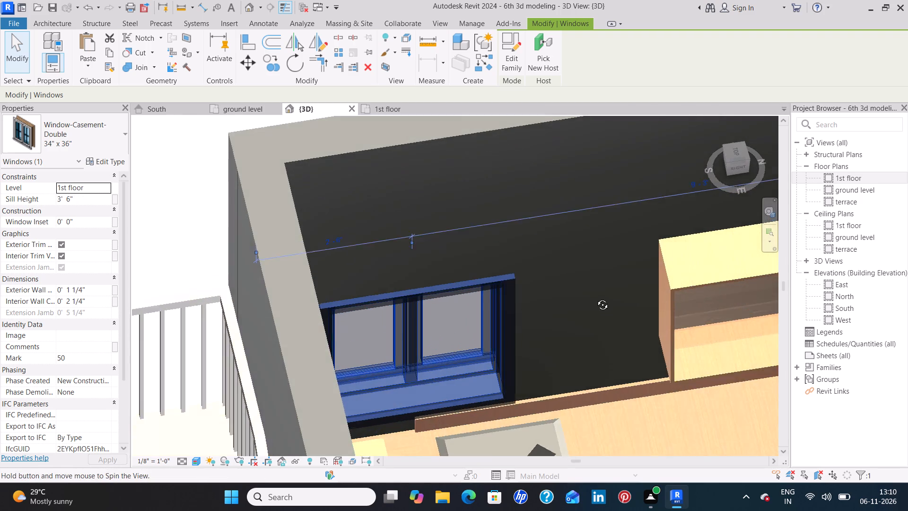
middle_drag(595, 298, 581, 273)
key(Up)
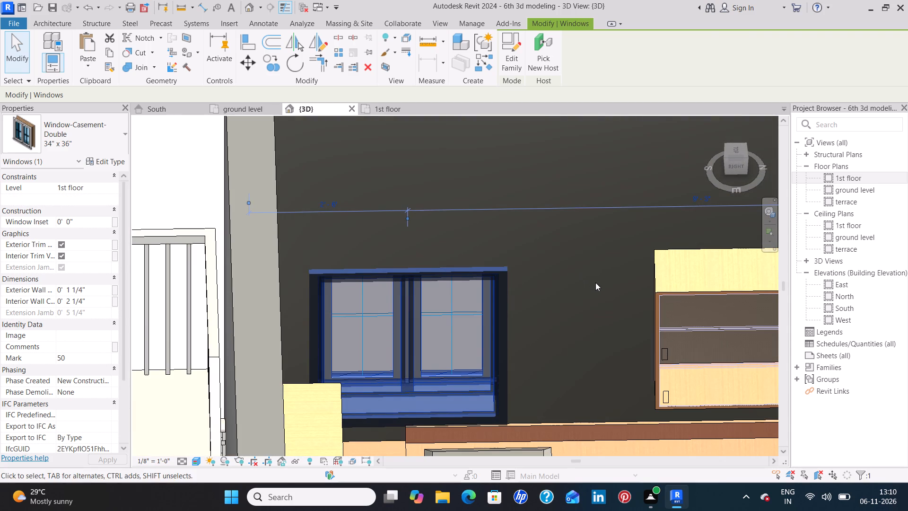
click(594, 281)
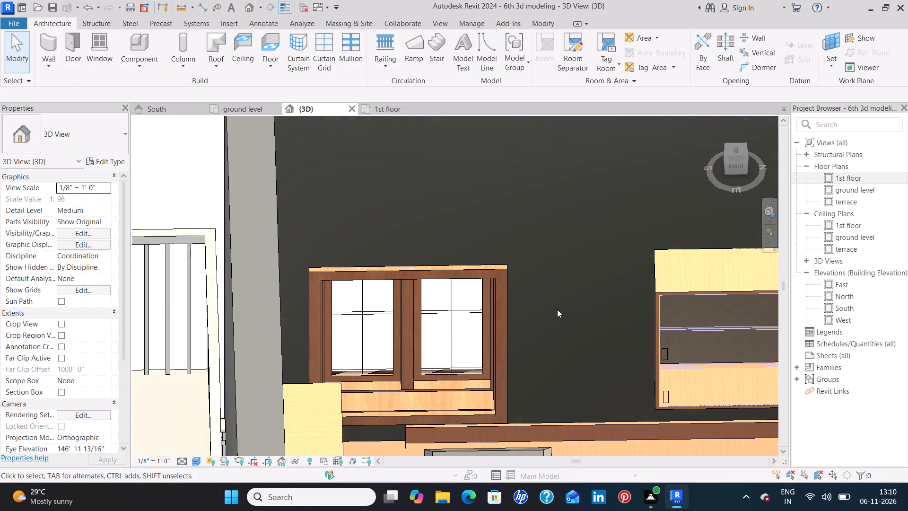
Examine the 1st floor kitchen and the adjoining staircase in 3D from several oblique angles.
scroll(557, 309, down, 8)
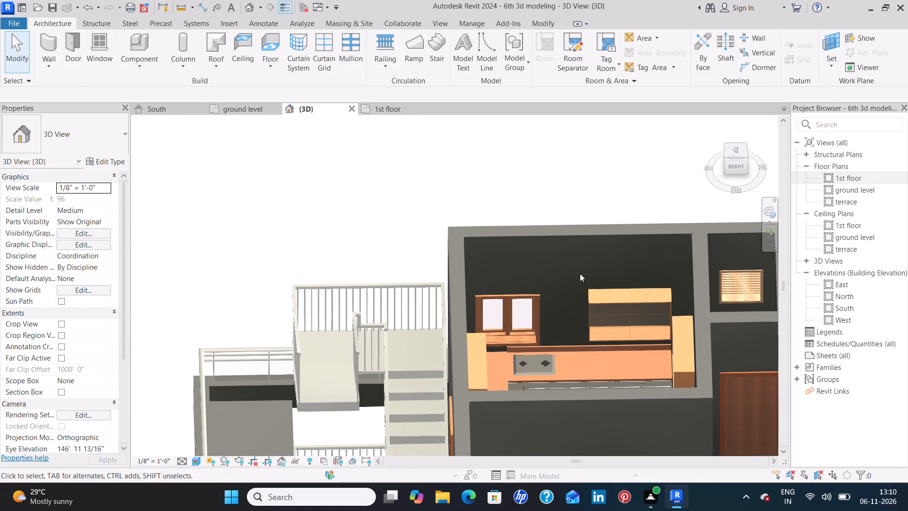
shift+middle_drag(557, 195, 641, 295)
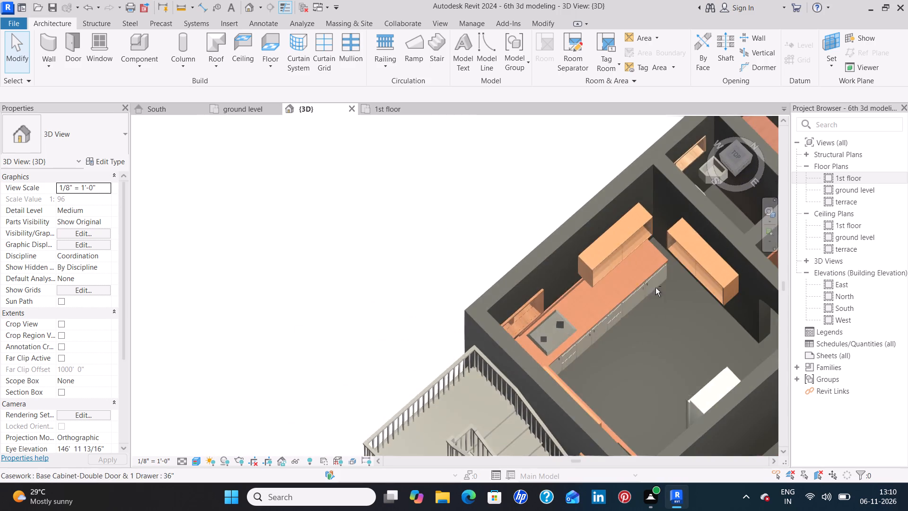
shift+middle_drag(662, 273, 665, 253)
shift+middle_drag(655, 316, 687, 285)
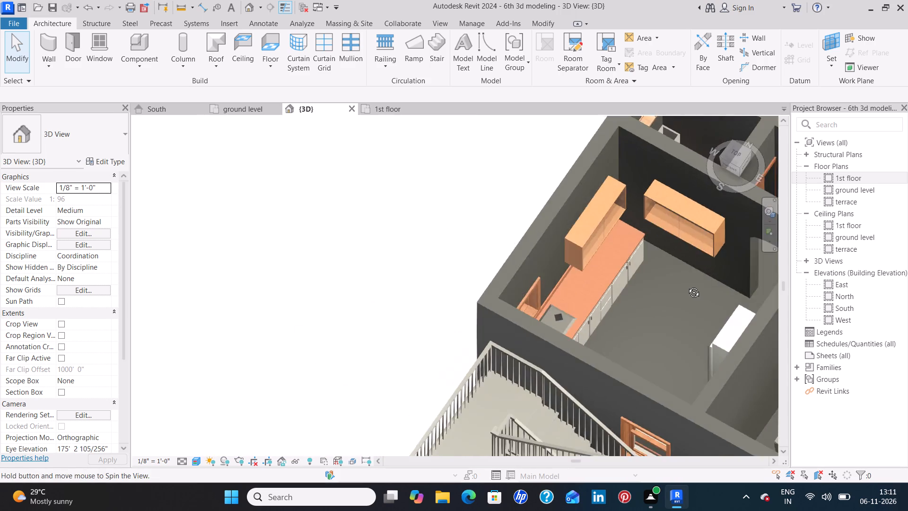
shift+middle_drag(687, 285, 687, 237)
scroll(642, 262, down, 10)
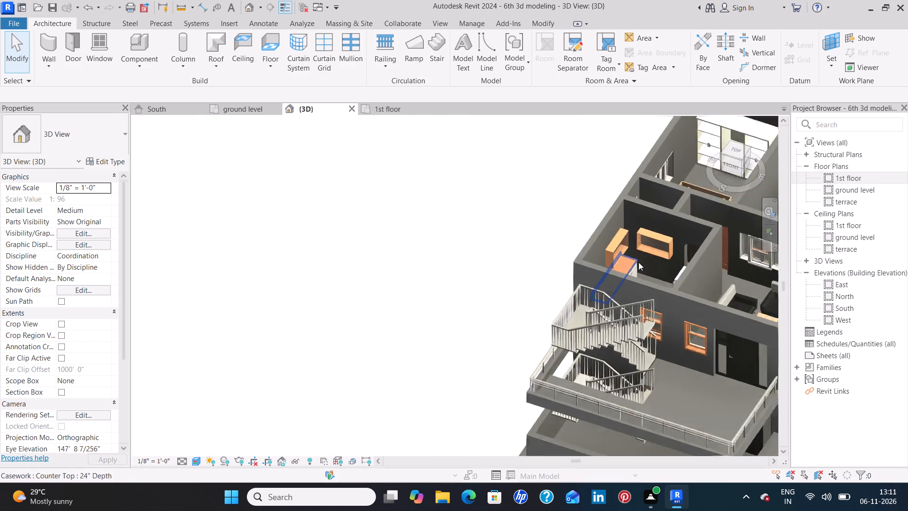
Delete the entire separate single-storey house standing beside the two-storey house in the 3D model.
middle_drag(444, 245, 254, 281)
scroll(411, 261, down, 1)
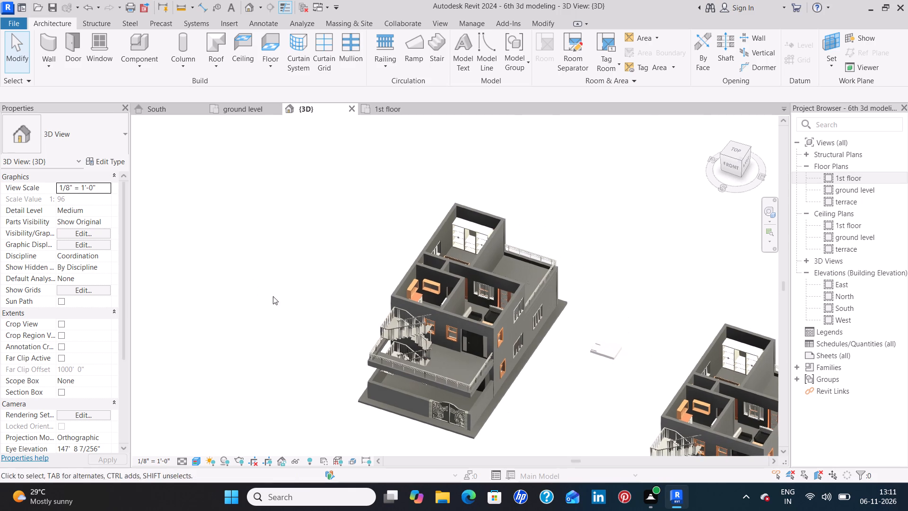
middle_drag(611, 381, 616, 309)
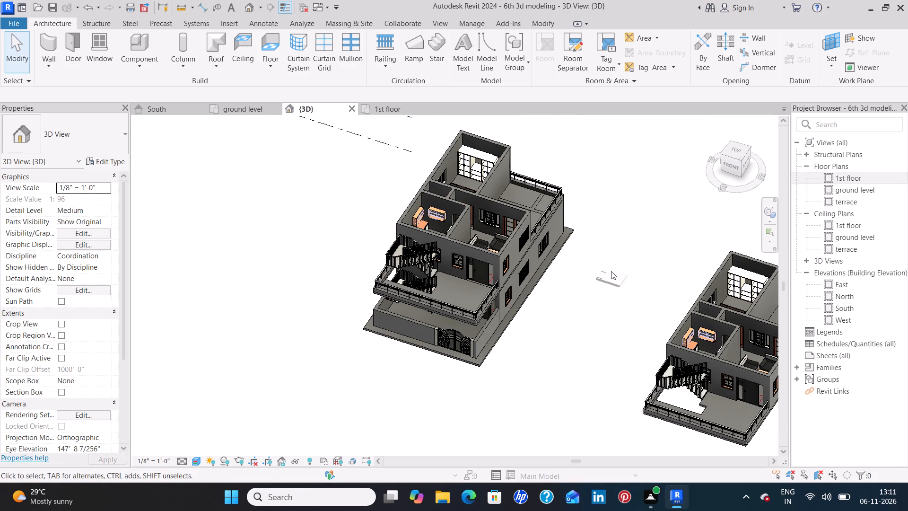
click(613, 283)
drag(630, 294, 577, 264)
scroll(620, 281, down, 5)
drag(716, 397, 658, 259)
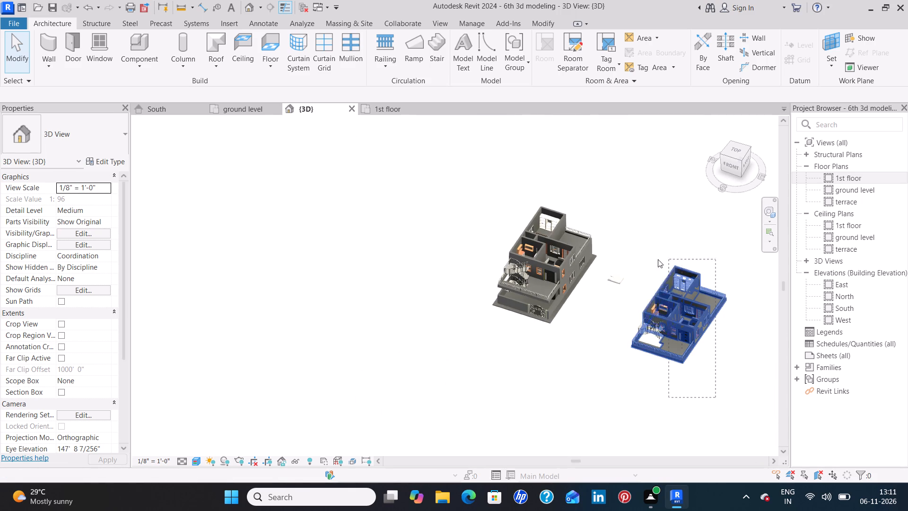
drag(658, 259, 631, 259)
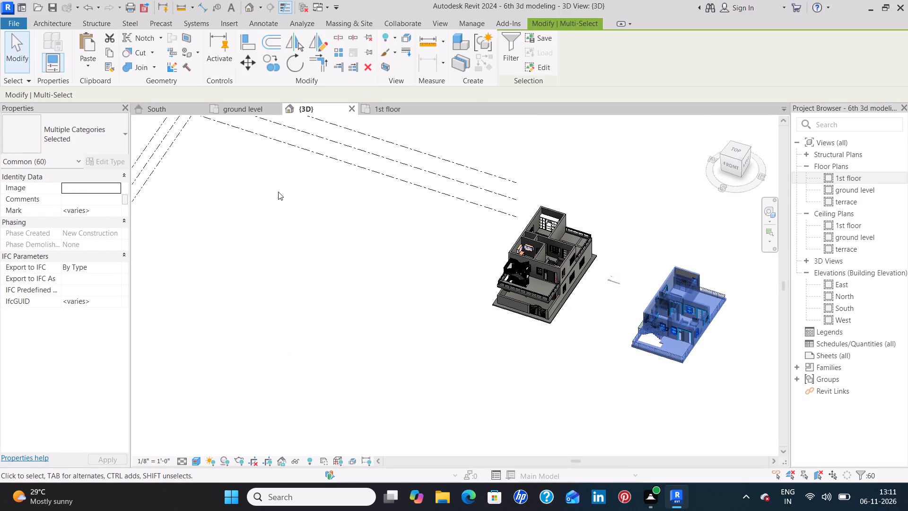
key(Delete)
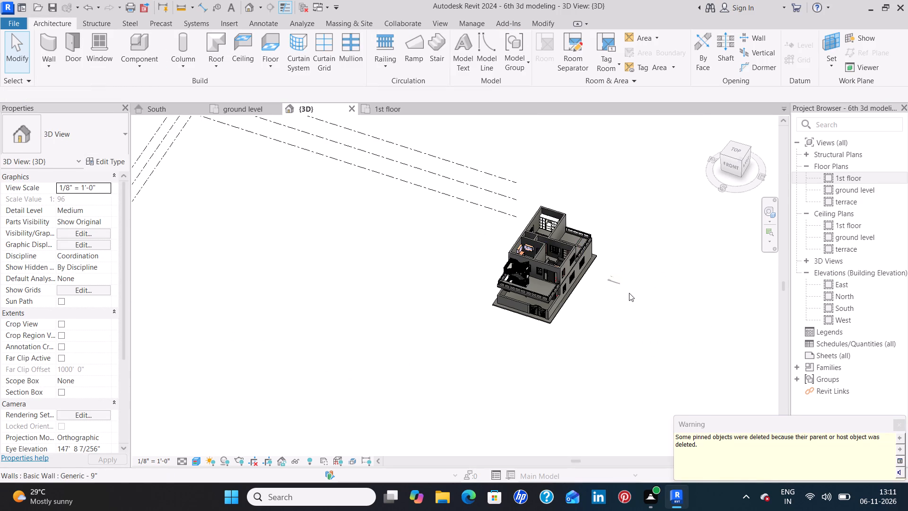
Inspect the stray elements beside the two-storey house in 3D and check for them in the ground level and 1st floor plans.
scroll(629, 293, up, 11)
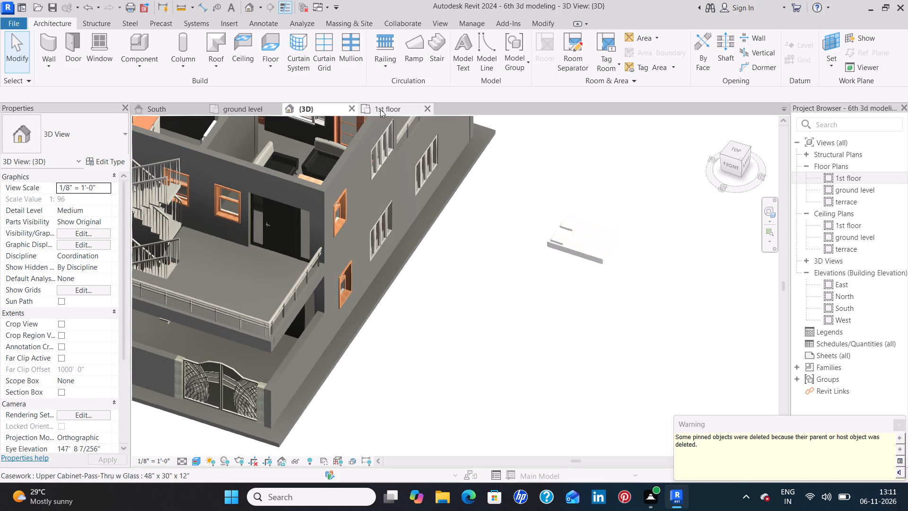
click(245, 113)
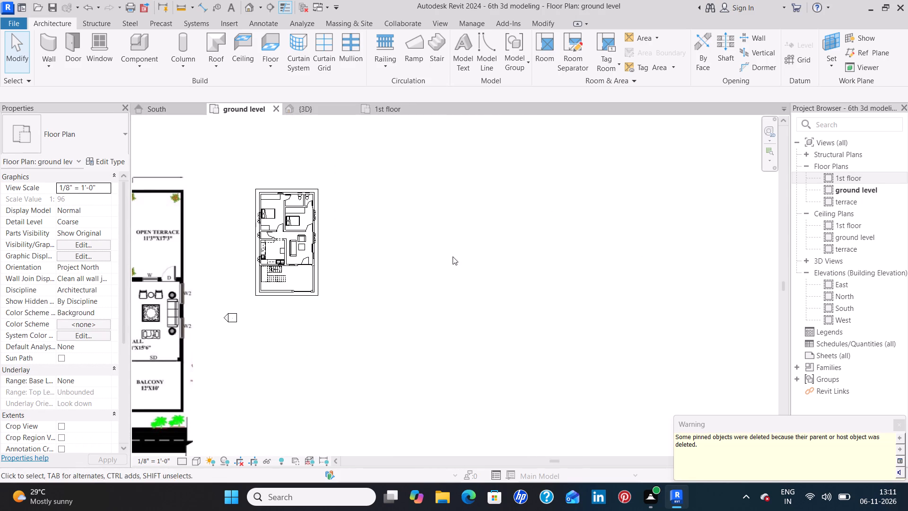
scroll(395, 248, down, 2)
middle_drag(392, 245, 555, 297)
scroll(539, 308, up, 3)
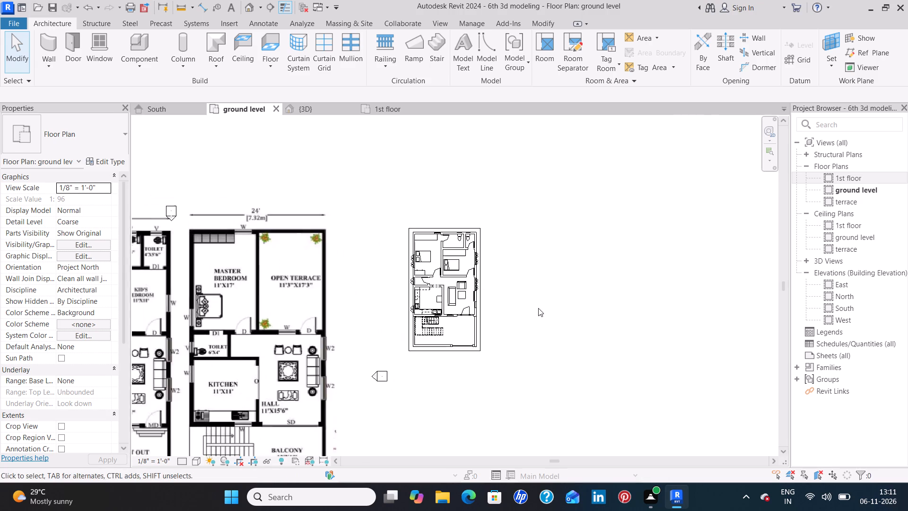
scroll(538, 308, up, 4)
click(392, 110)
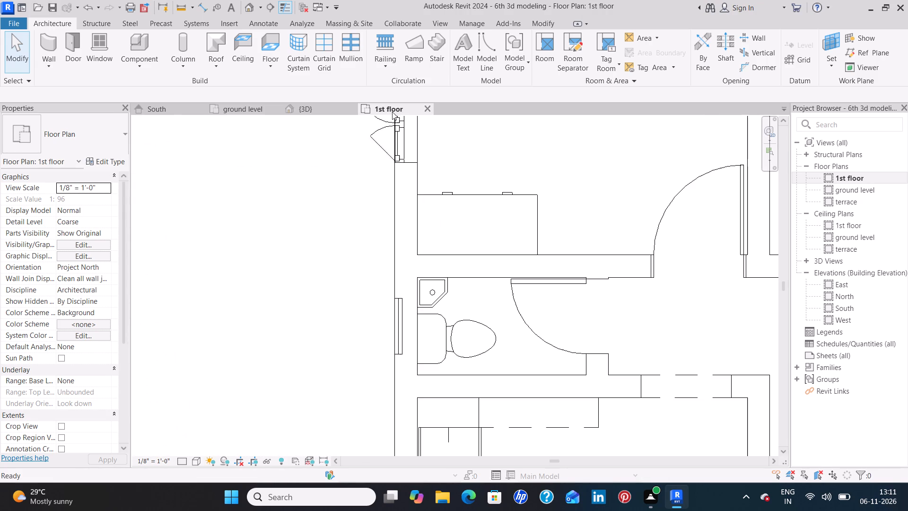
scroll(463, 250, down, 16)
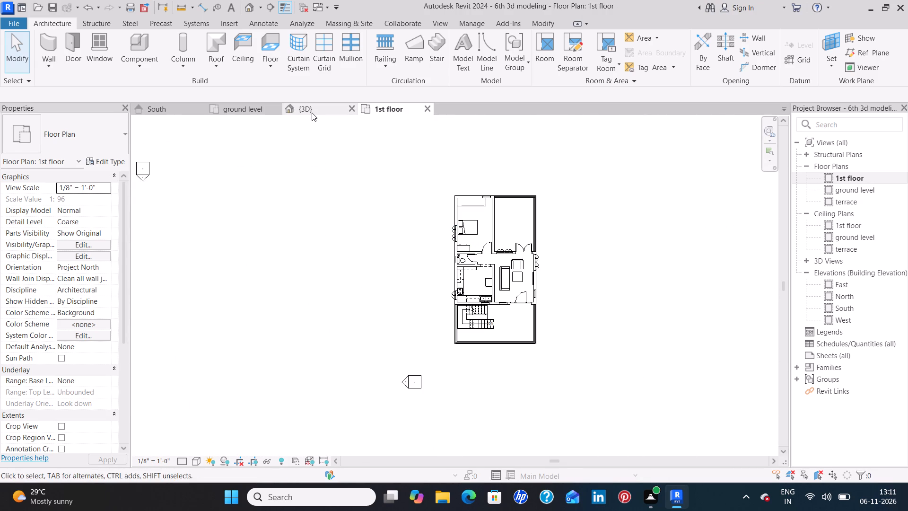
Display the South elevation in the Realistic visual style at Fine detail level.
click(312, 113)
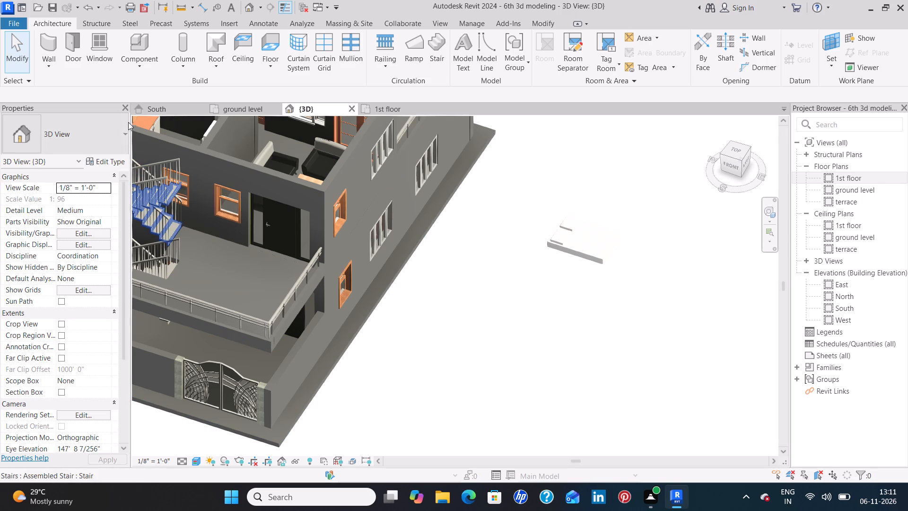
click(171, 111)
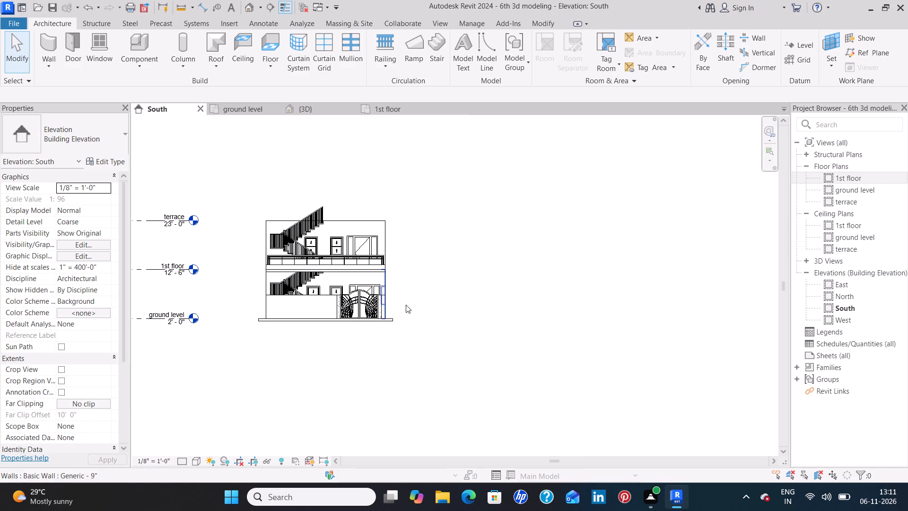
scroll(402, 308, up, 5)
middle_drag(398, 289, 556, 315)
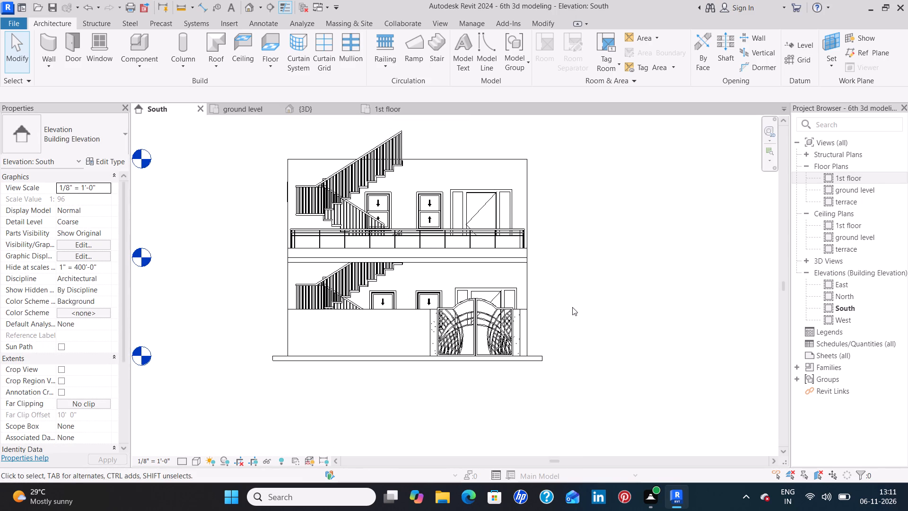
click(197, 460)
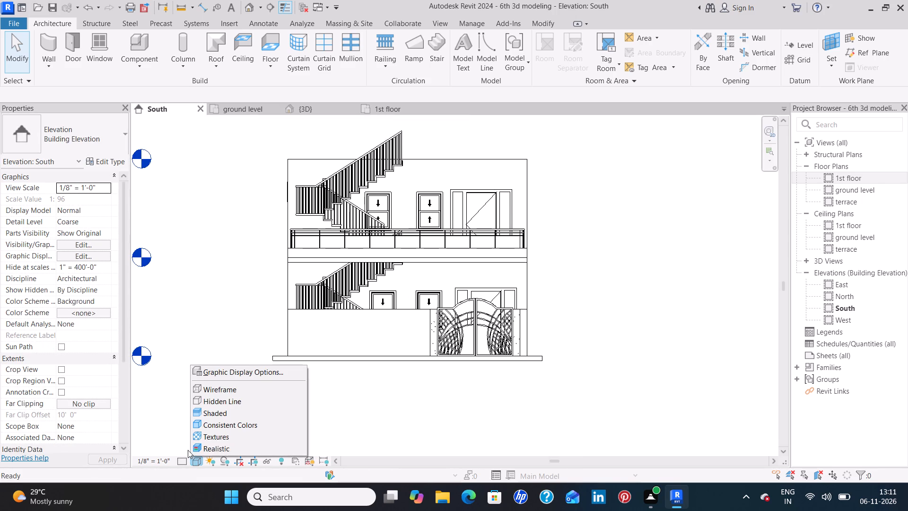
click(217, 443)
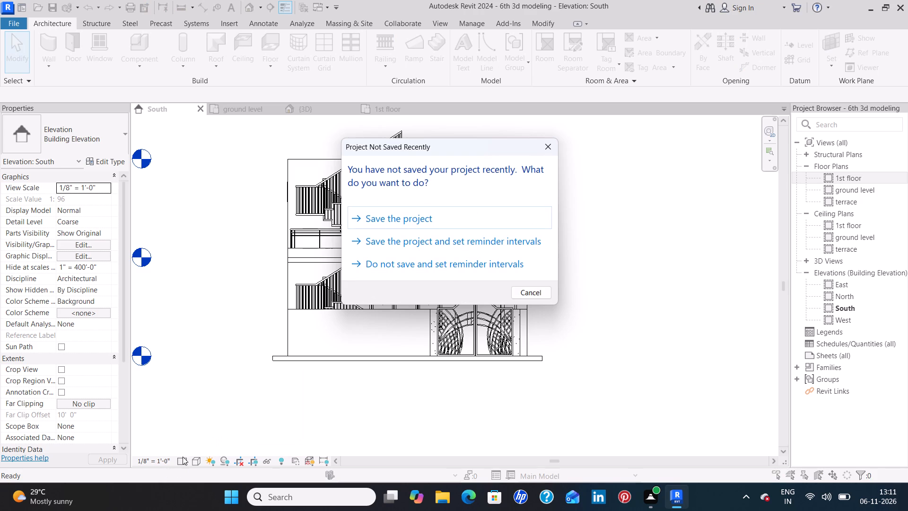
click(546, 148)
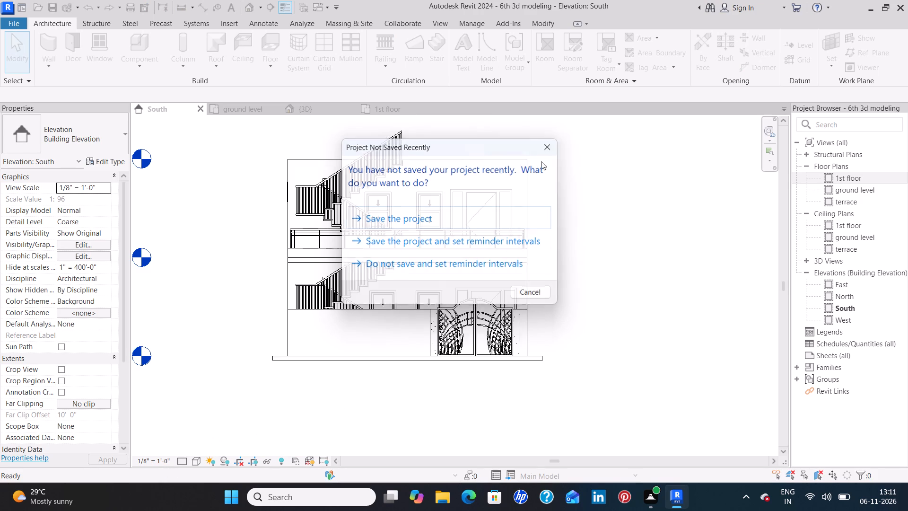
click(177, 460)
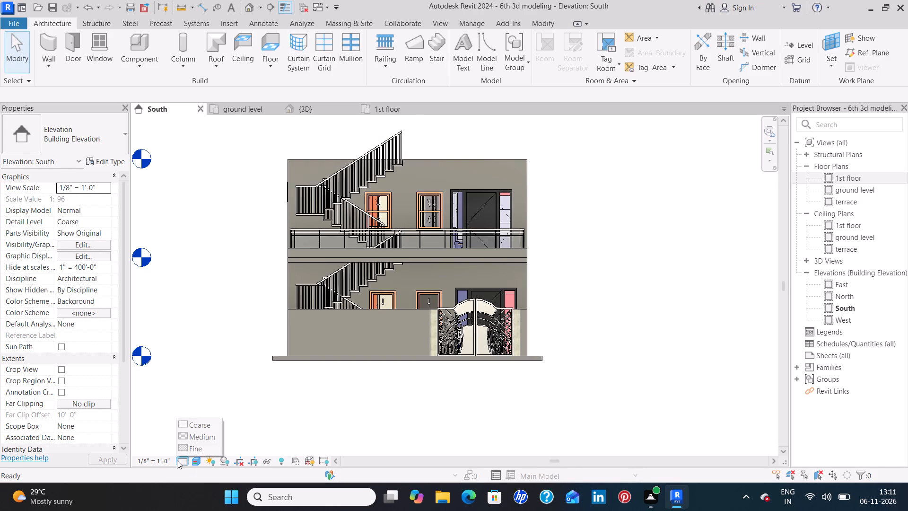
click(208, 448)
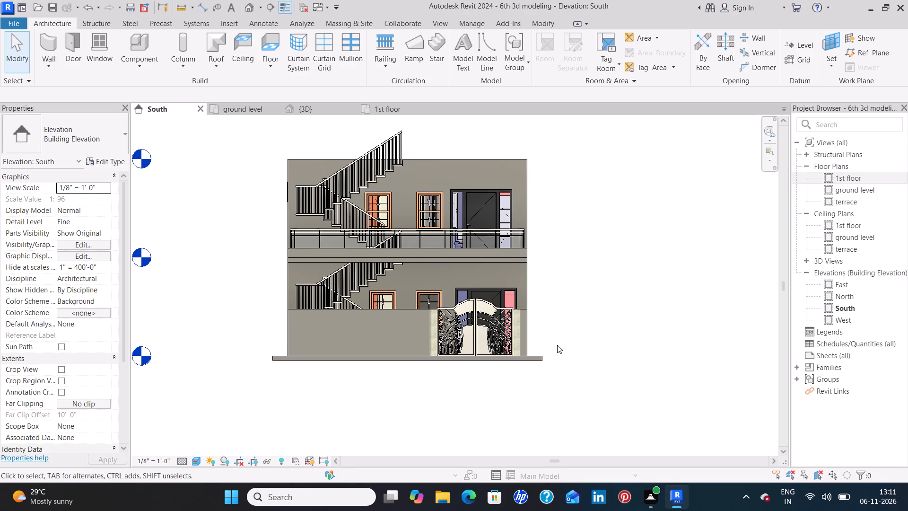
Examine the shaded South elevation, checking the doors, windows, stairs, balcony railing and entrance gate on both storeys.
shift+middle_drag(559, 251, 559, 266)
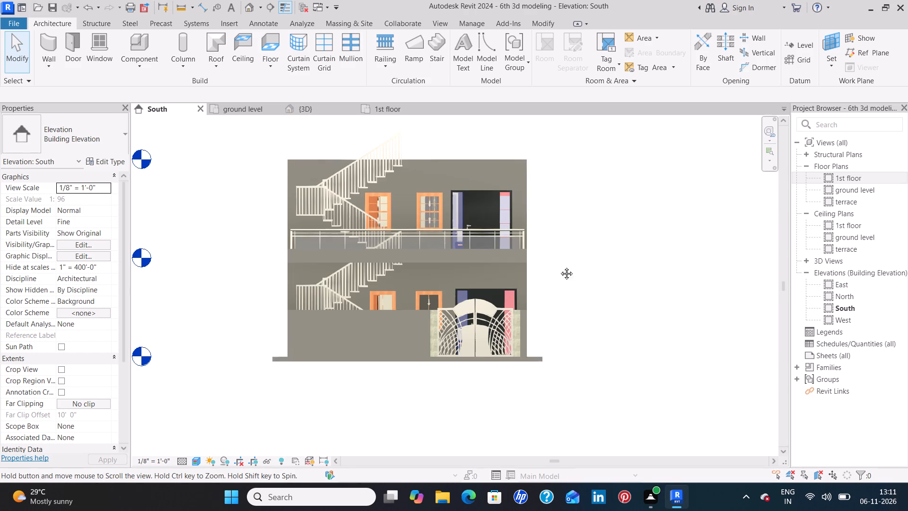
shift+middle_drag(559, 266, 567, 350)
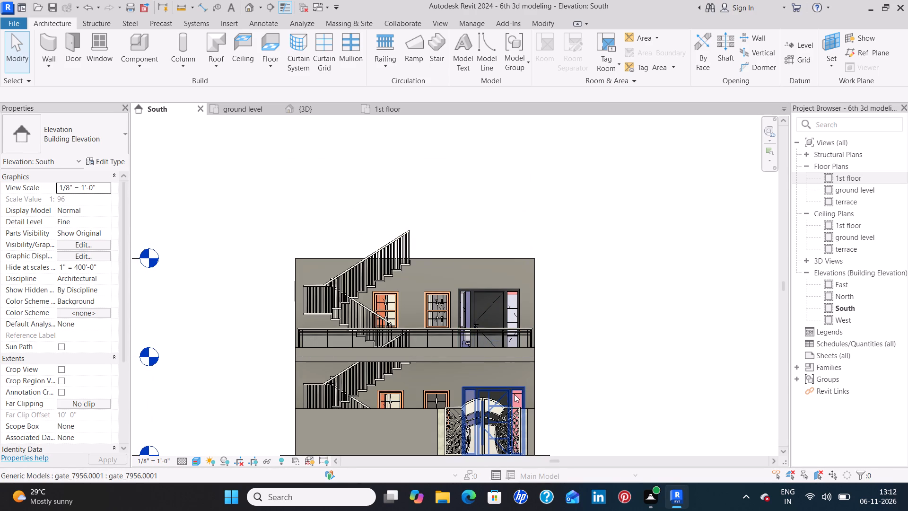
scroll(515, 396, up, 7)
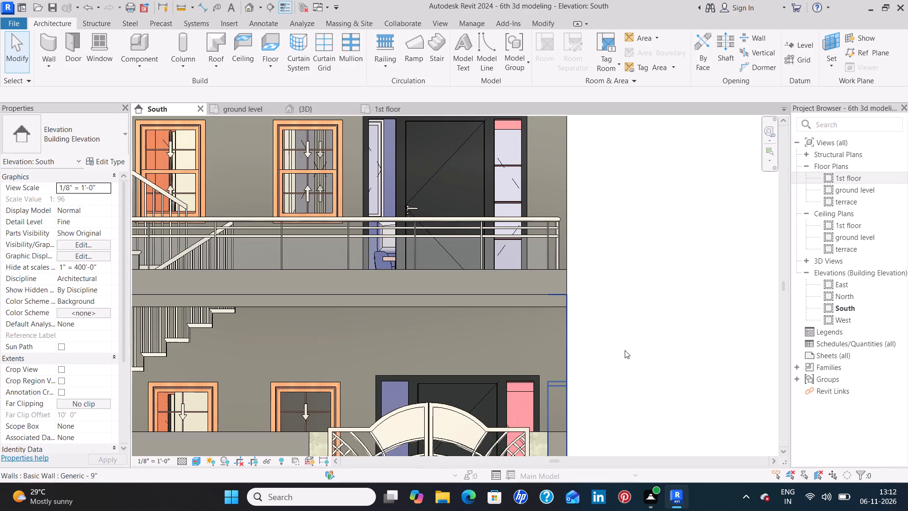
click(625, 350)
scroll(607, 353, down, 6)
middle_drag(614, 350, 614, 267)
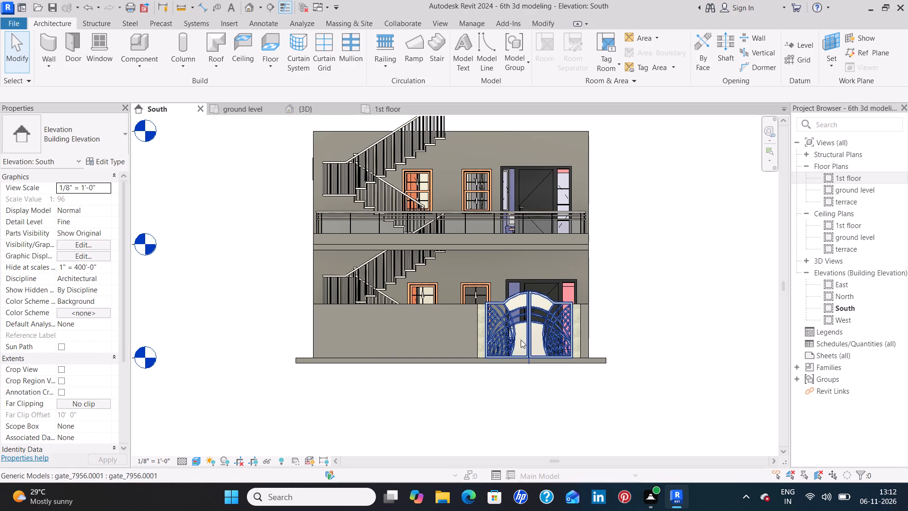
scroll(557, 364, down, 5)
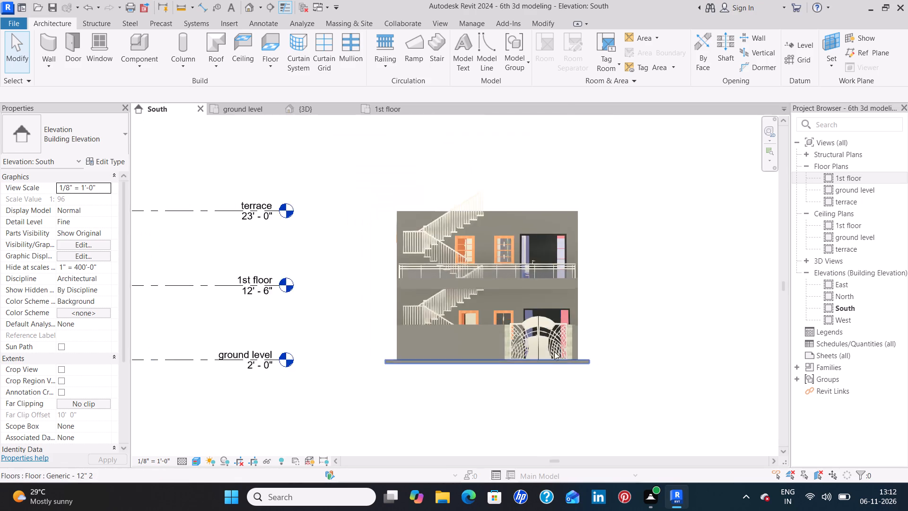
scroll(640, 300, down, 3)
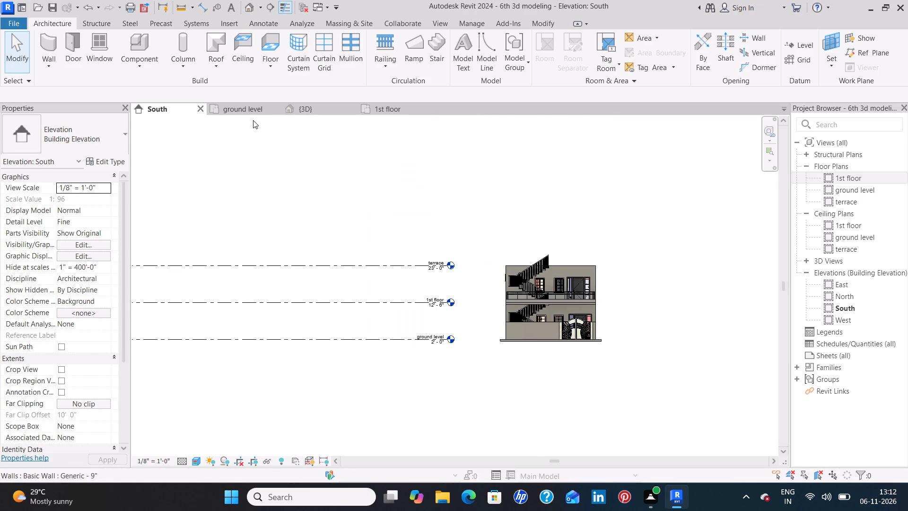
Delete the 6th 3d plan.jpeg reference image beside the house in the ground level plan.
click(249, 106)
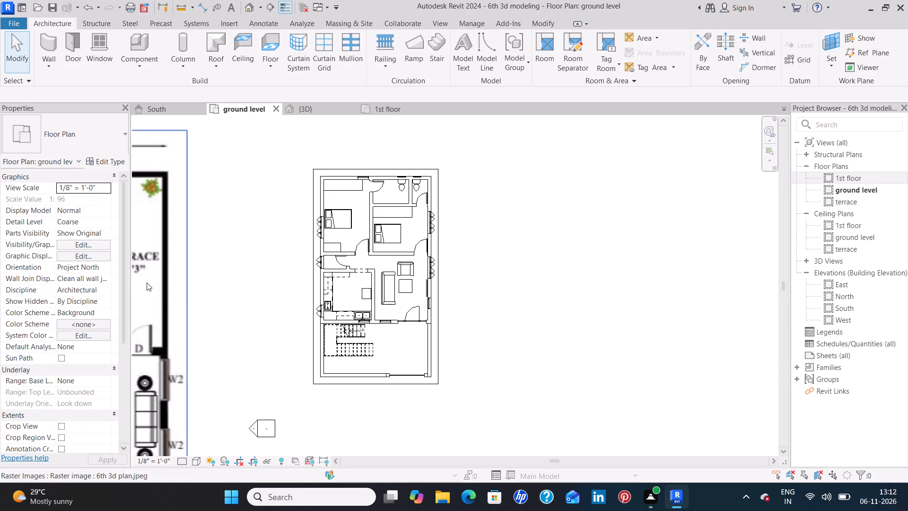
click(147, 282)
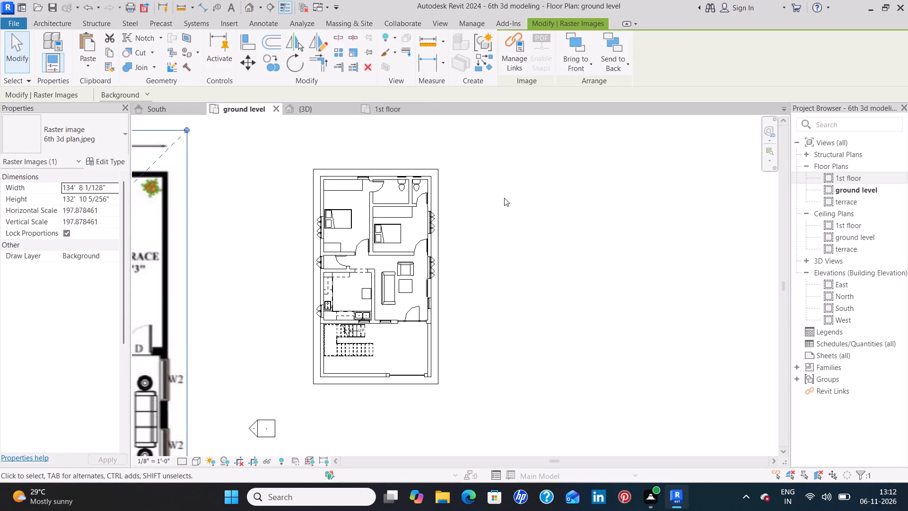
key(Delete)
scroll(594, 267, down, 3)
scroll(535, 325, up, 1)
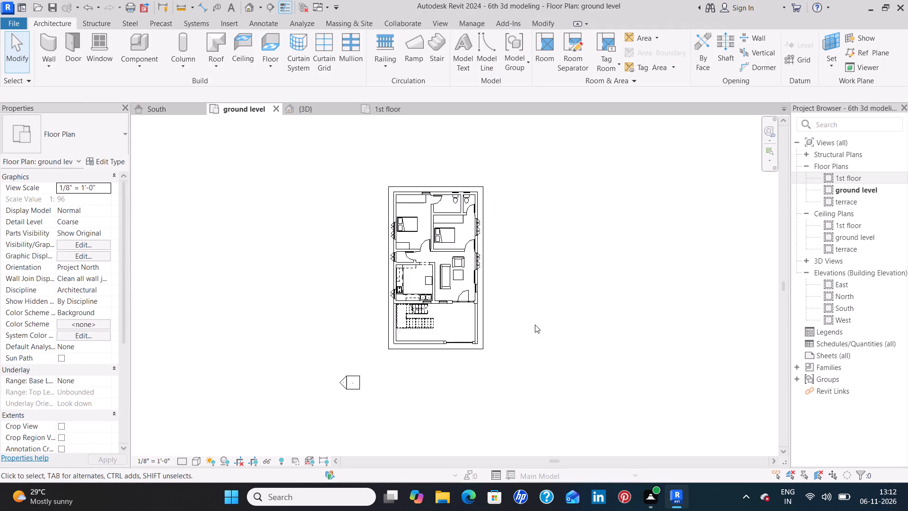
scroll(535, 325, up, 2)
View the whole house in 3D and orient it to the front.
click(319, 110)
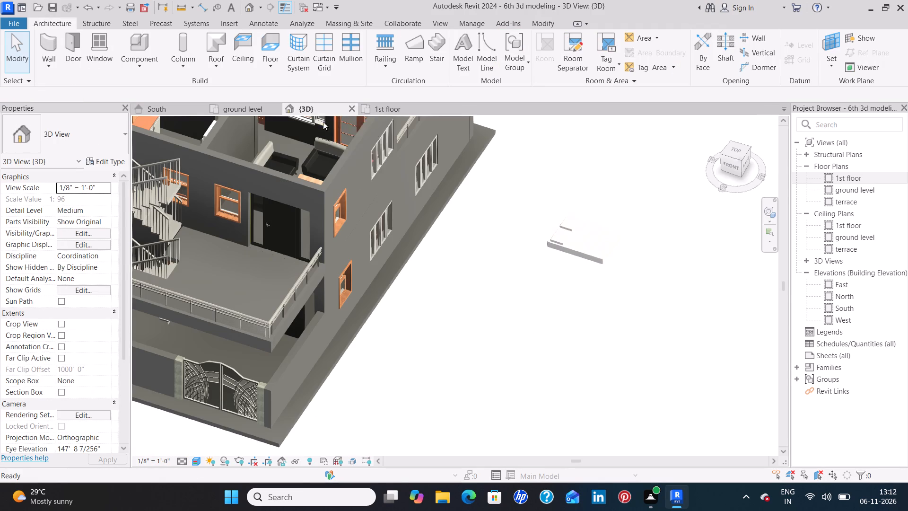
scroll(508, 292, down, 4)
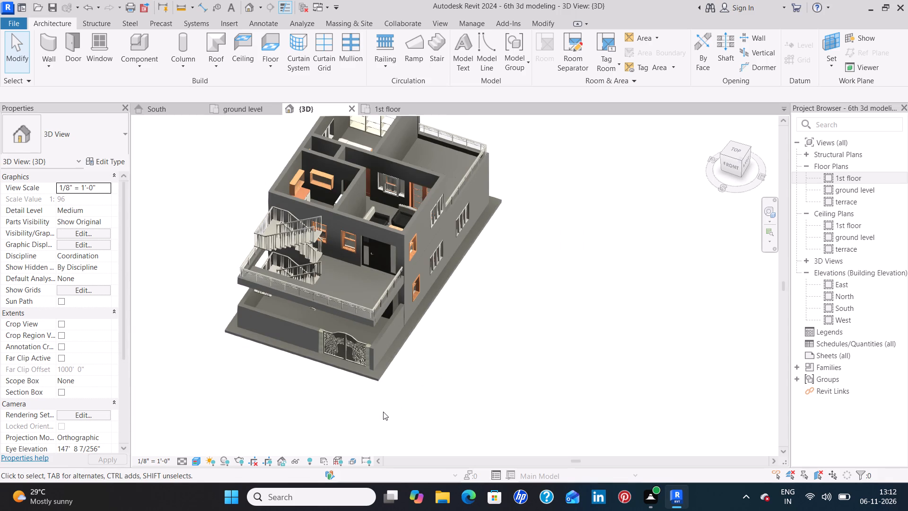
click(730, 165)
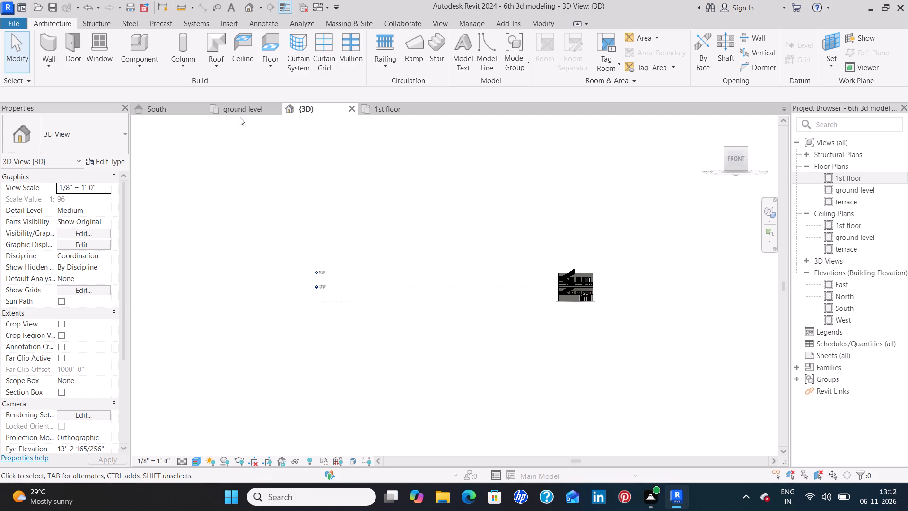
Create a perspective camera view from the 1st floor plan, placed southwest of the house and aimed northeast across it.
click(386, 108)
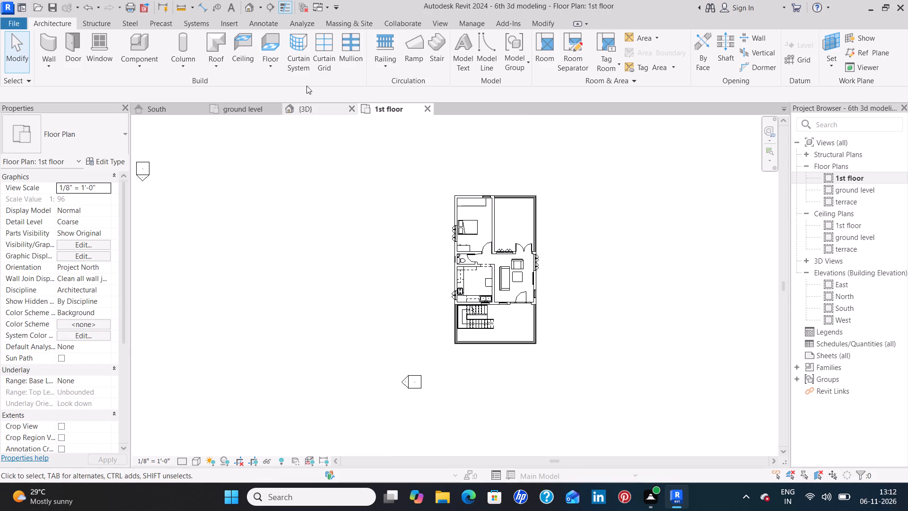
click(437, 24)
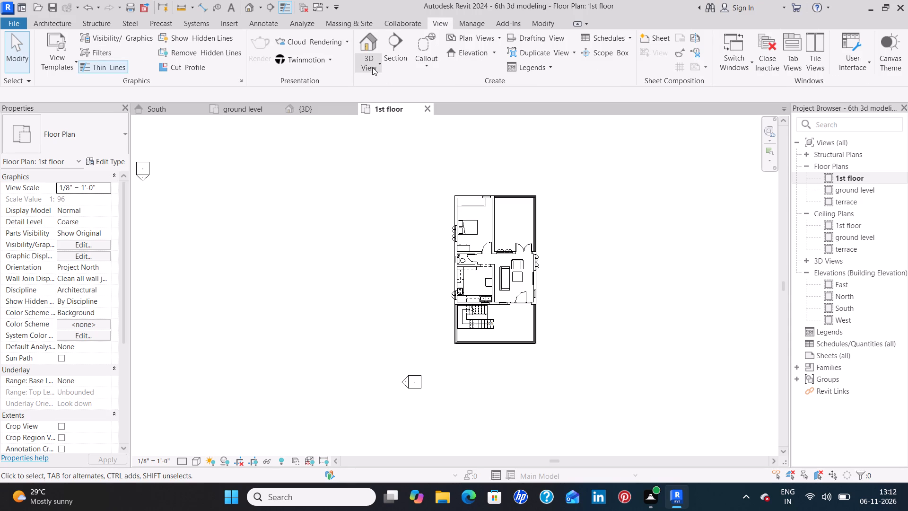
click(369, 69)
click(382, 106)
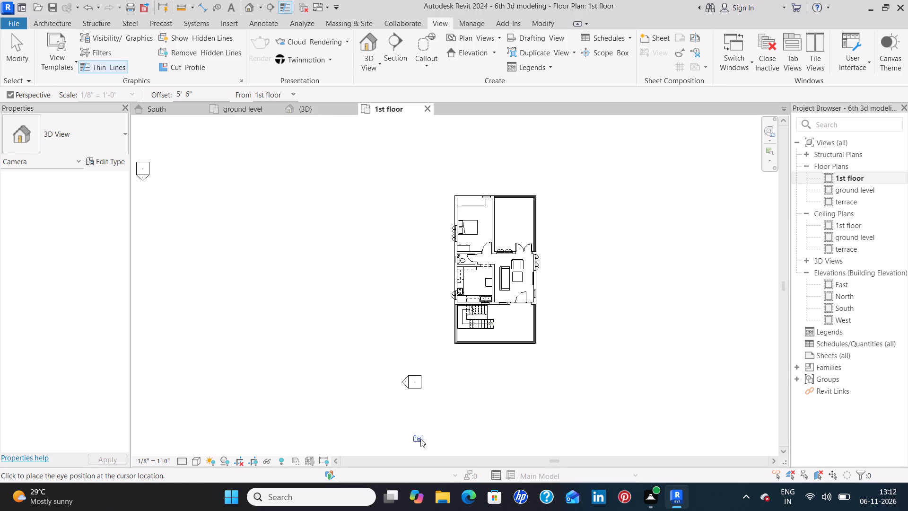
click(423, 439)
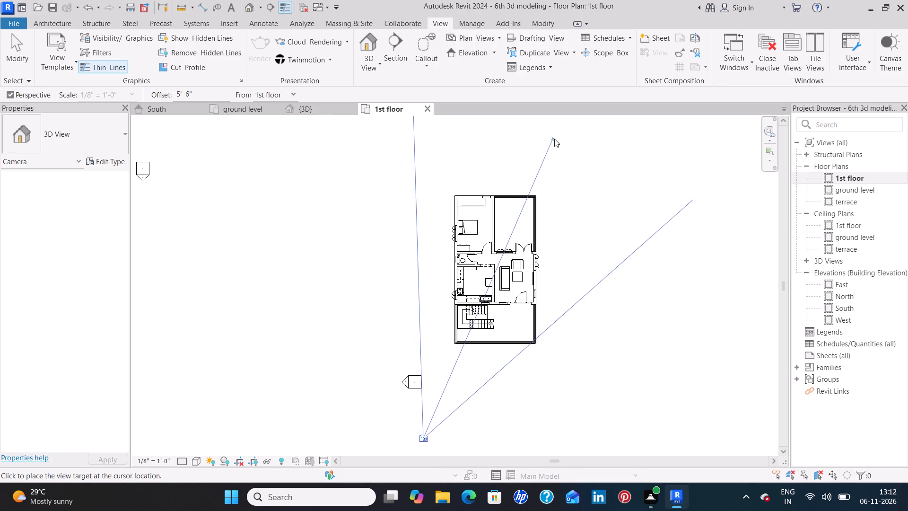
click(555, 139)
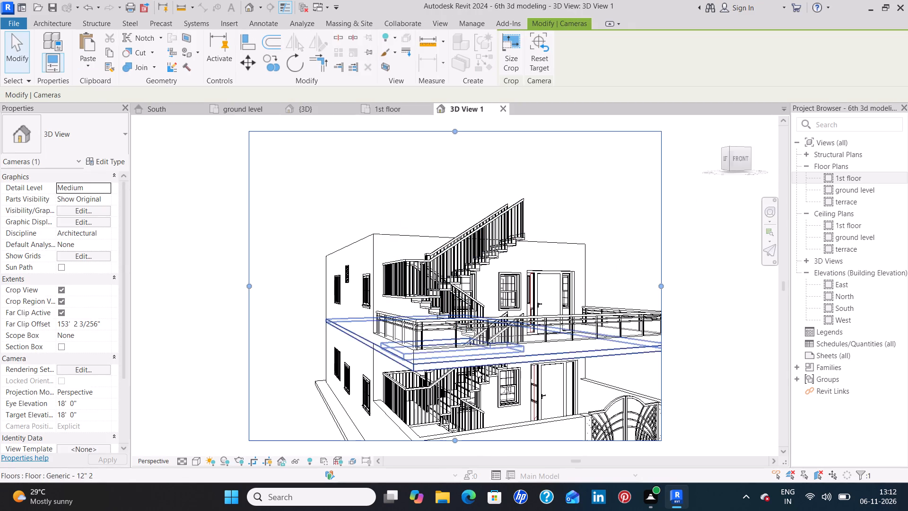
Resize the camera view's crop region to frame the whole house, including the gate, boundary wall and base slab.
scroll(569, 366, down, 2)
middle_drag(532, 372, 522, 291)
drag(471, 341, 476, 354)
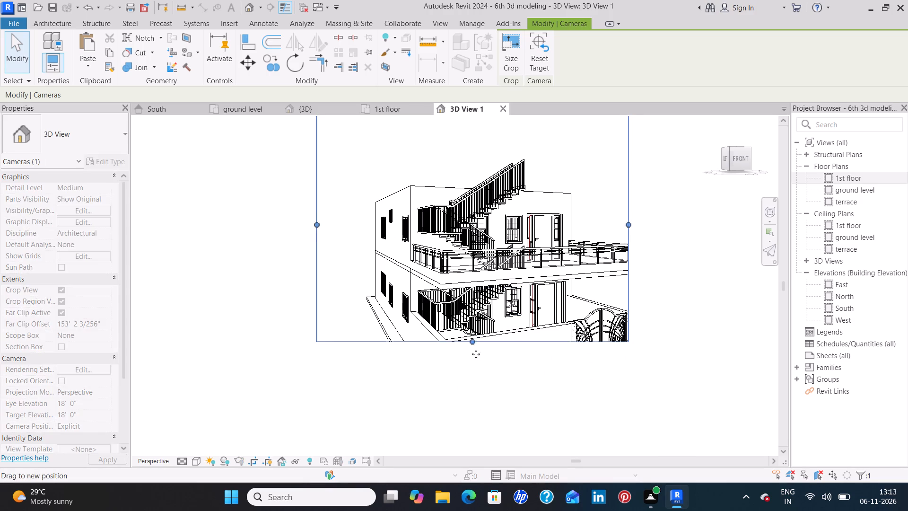
drag(476, 354, 484, 436)
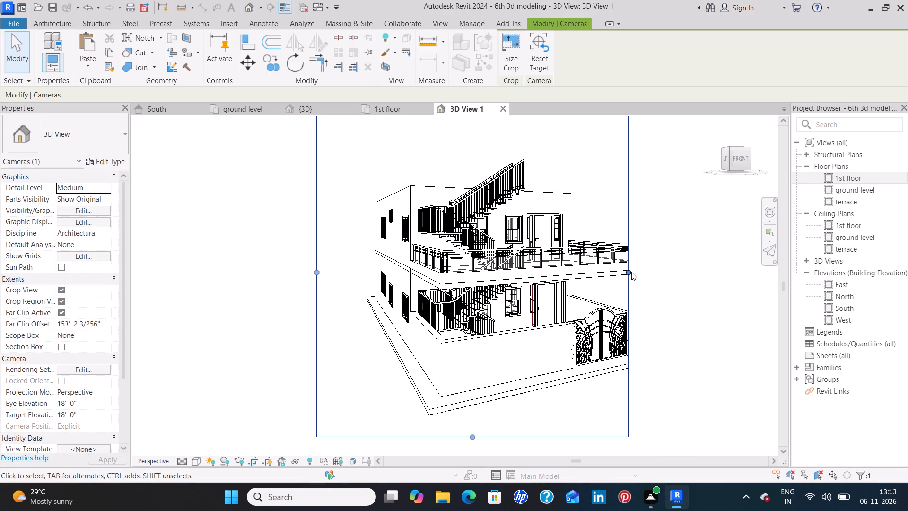
drag(629, 272, 674, 271)
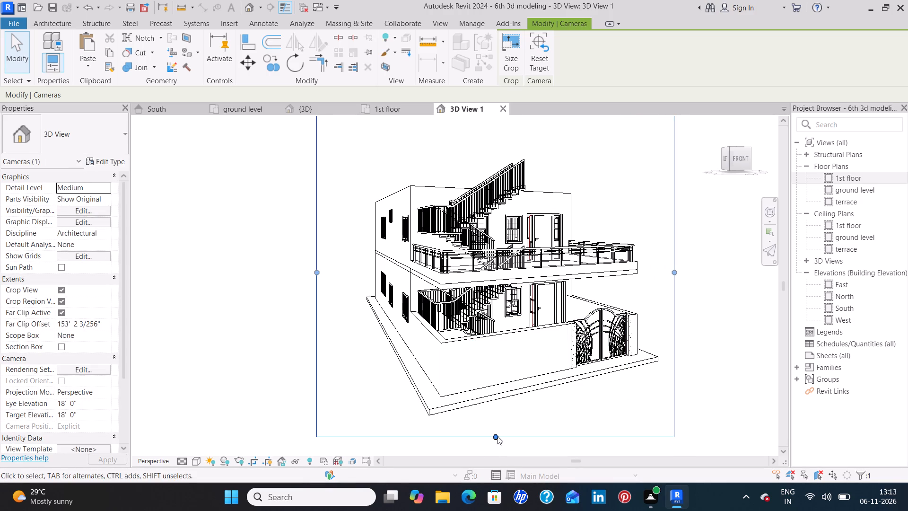
drag(498, 436, 498, 419)
scroll(566, 393, down, 2)
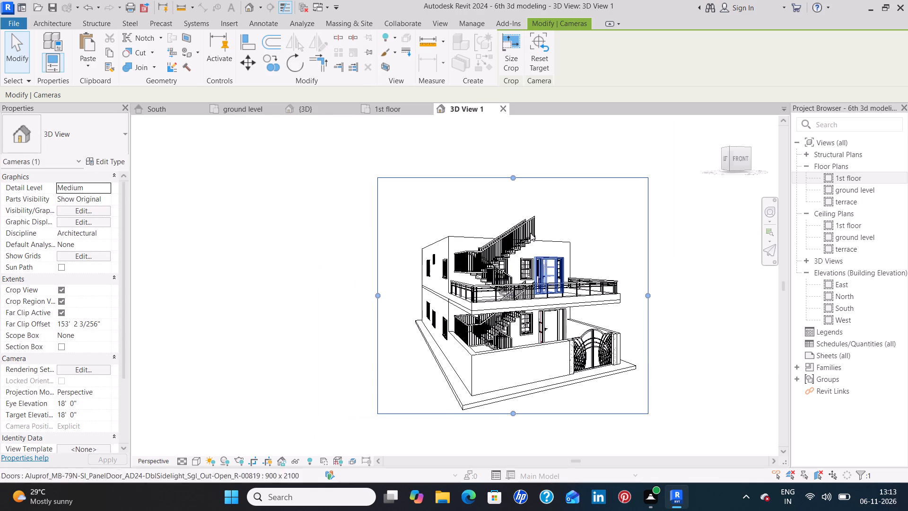
drag(511, 176, 512, 181)
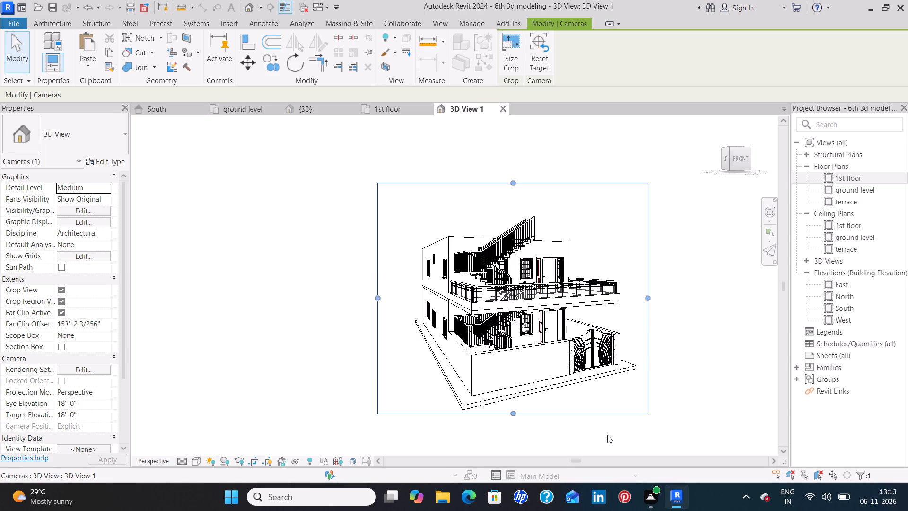
scroll(584, 341, up, 4)
scroll(584, 342, down, 2)
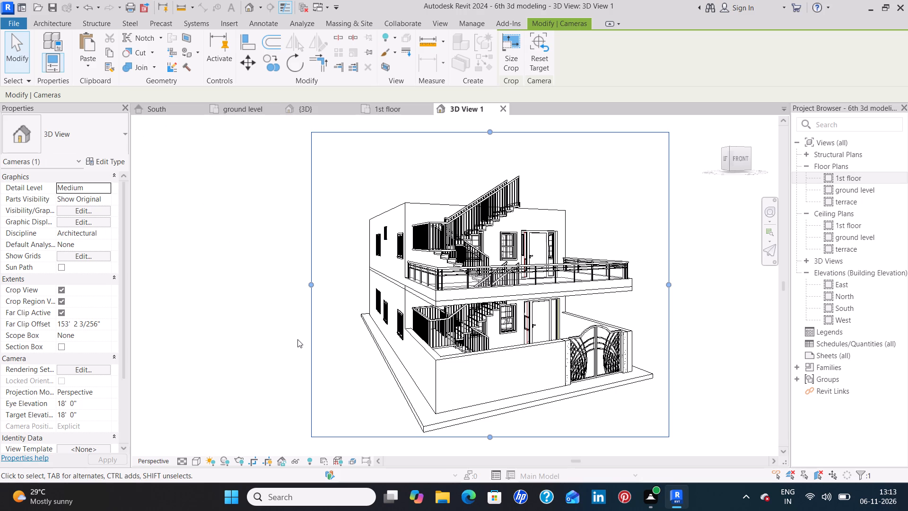
Render the camera view at Medium quality and 300 DPI printer resolution with the Sky: Very Cloudy background.
key(r)
key(r)
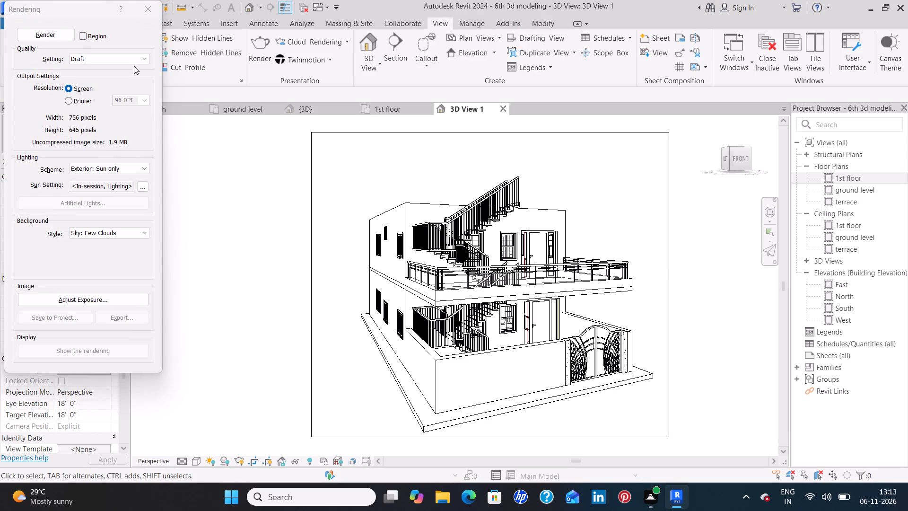
click(135, 59)
click(118, 75)
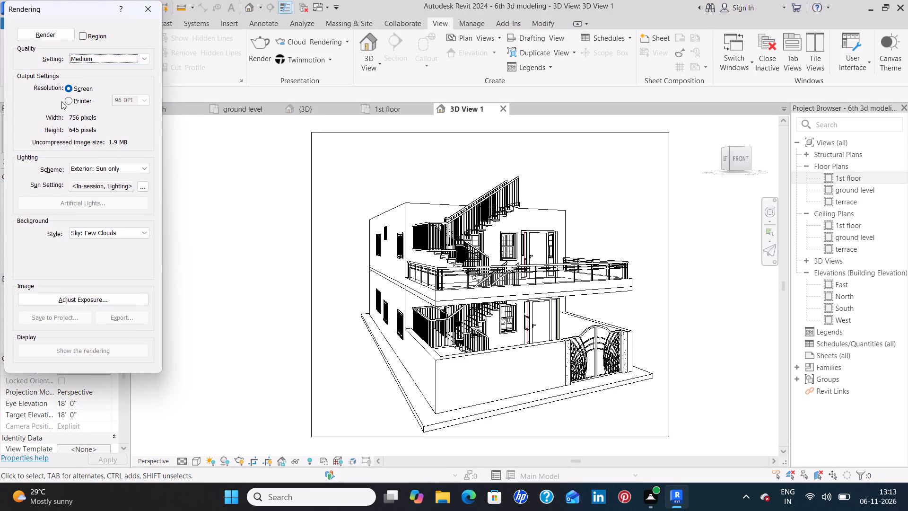
click(65, 101)
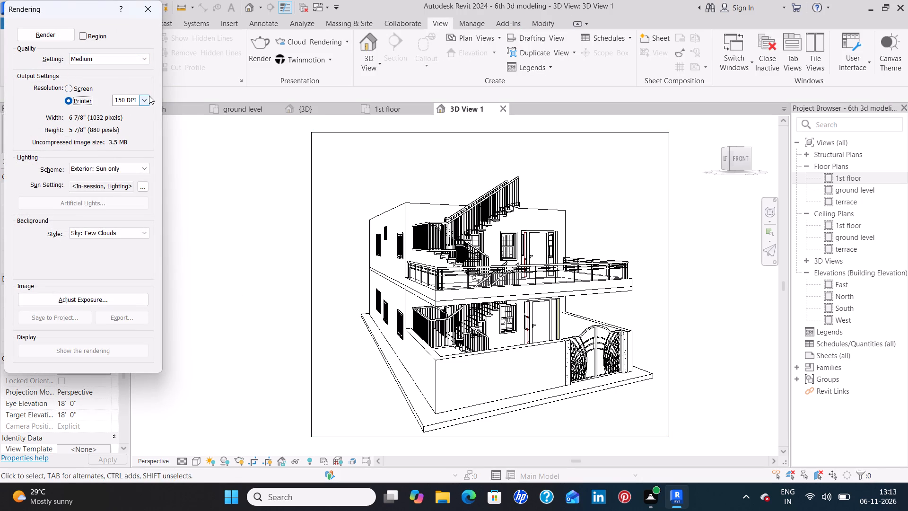
click(146, 98)
click(137, 122)
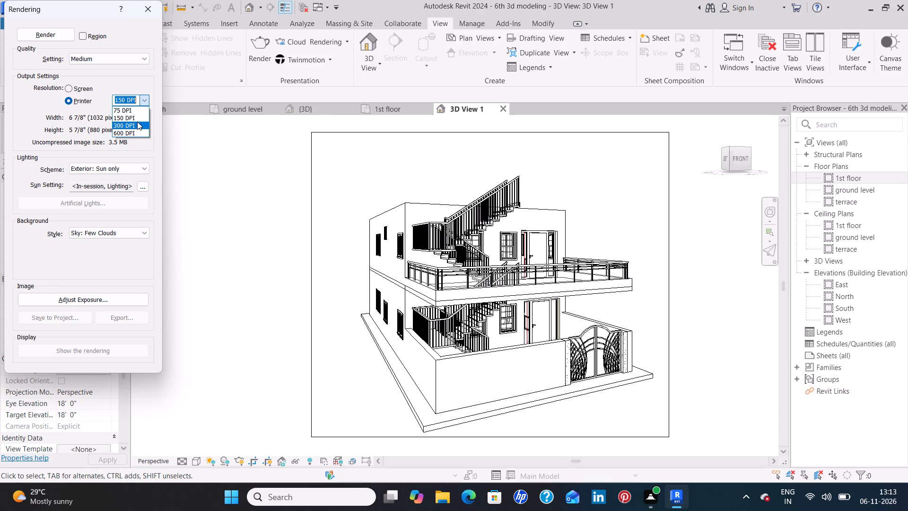
click(138, 232)
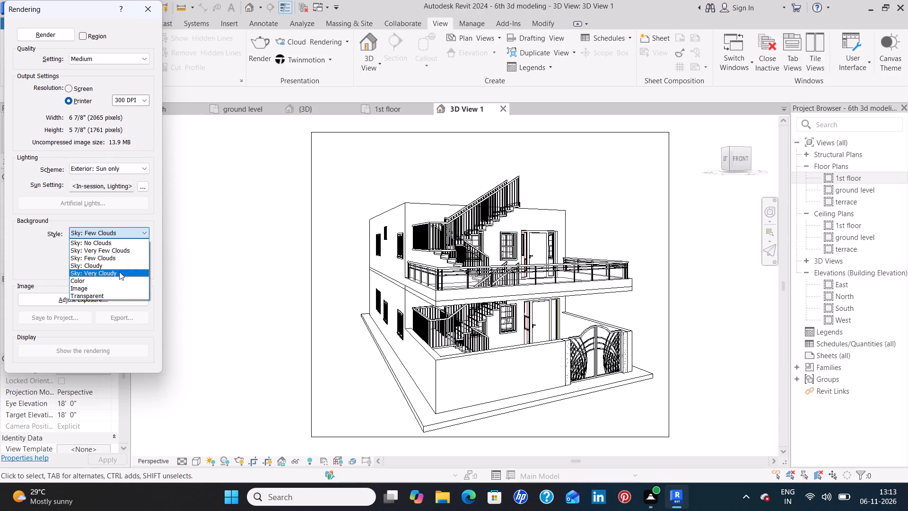
click(119, 273)
click(54, 33)
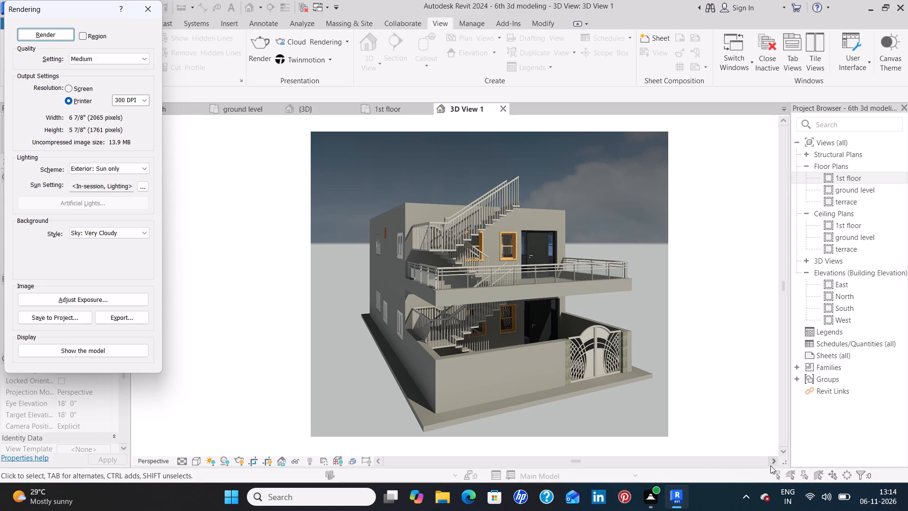
Export the finished rendering to the Desktop as a JPEG file named "6th image" and close the rendering settings.
click(126, 318)
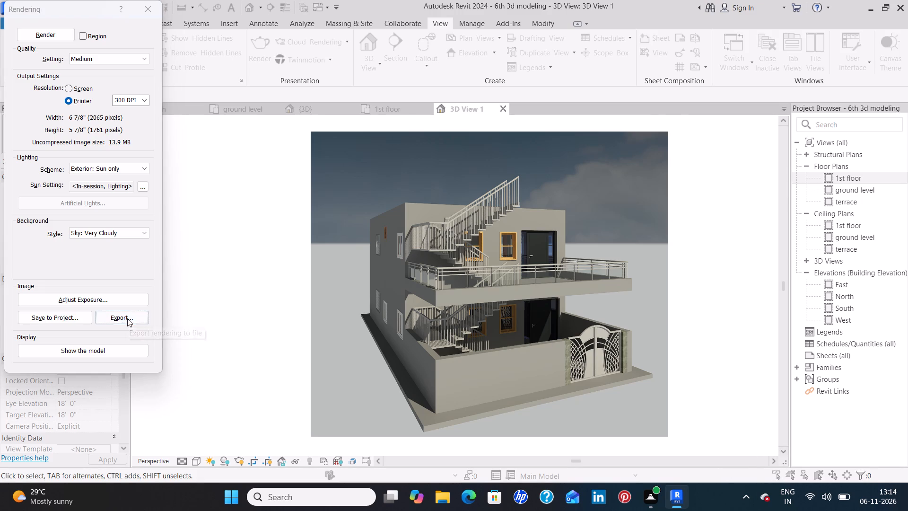
click(466, 336)
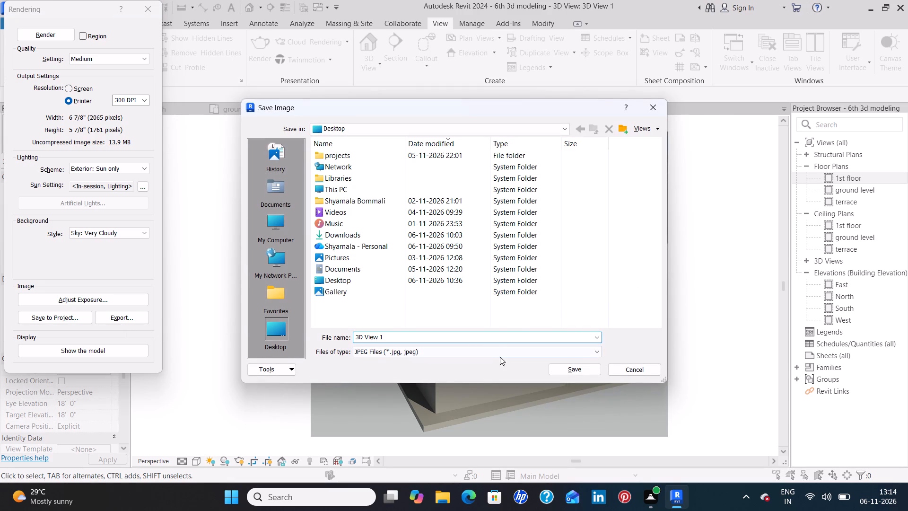
click(520, 337)
key(BackSpace)
key(BackSpace)
key(BackSpace)
key(BackSpace)
key(BackSpace)
key(BackSpace)
key(BackSpace)
key(BackSpace)
key(BackSpace)
key(BackSpace)
text(6th)
key(space)
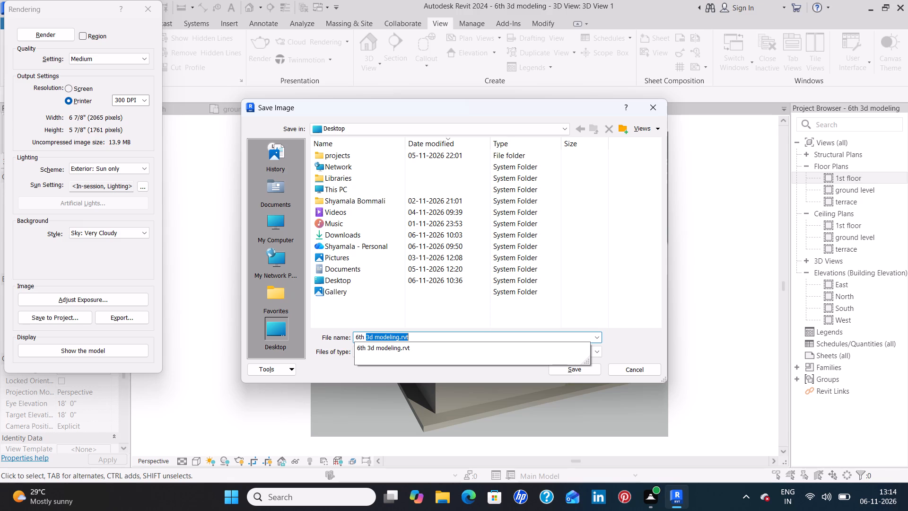
text(ima)
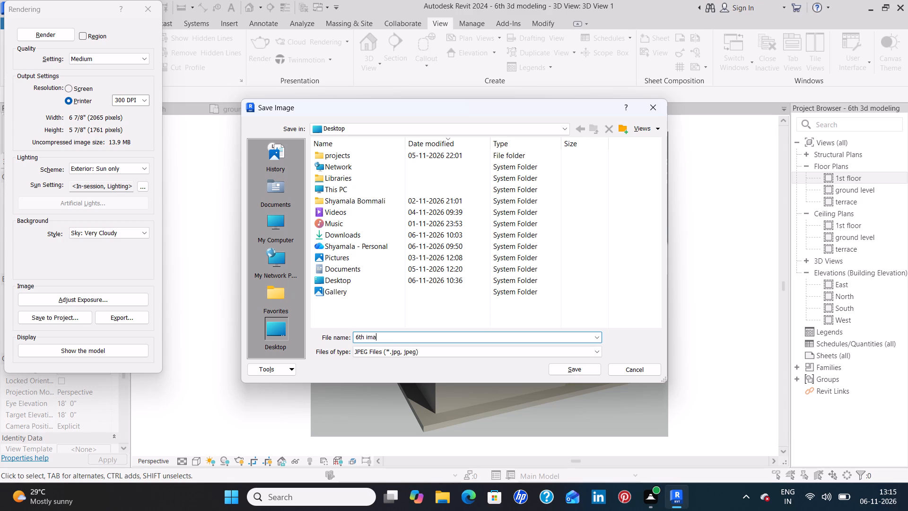
text(ge)
key(space)
click(592, 370)
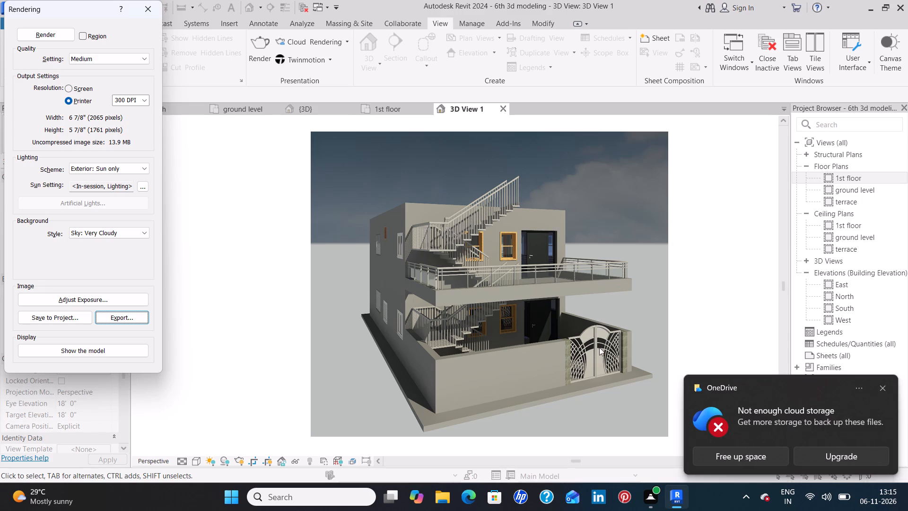
click(882, 387)
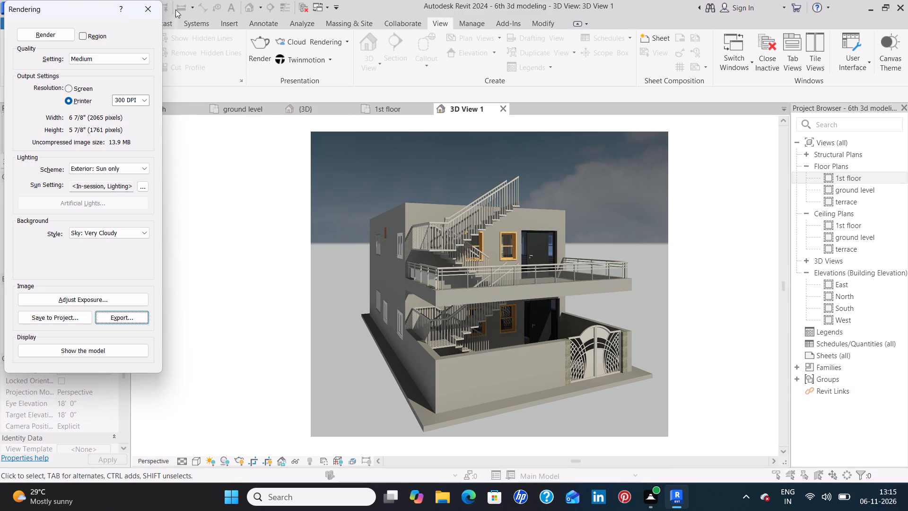
click(143, 9)
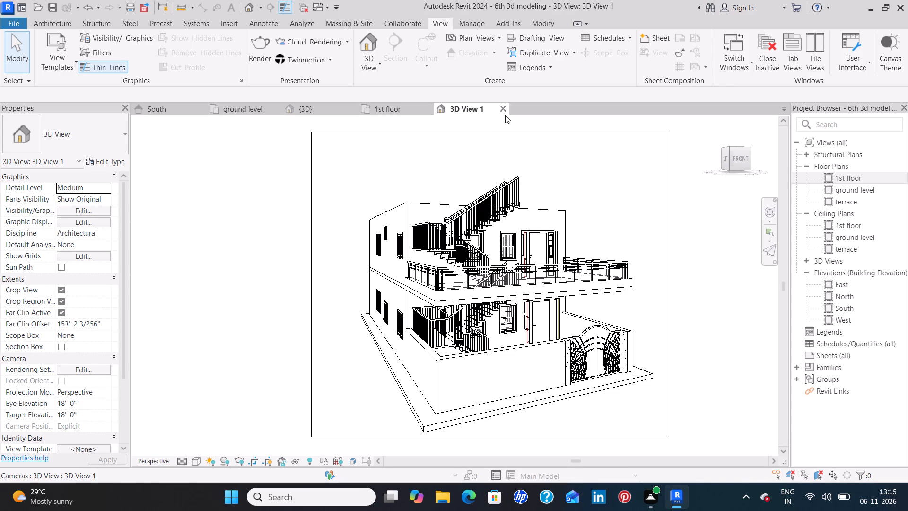
Close the first camera view and create a second from the 1st floor plan, placed northeast of the house and aimed southwest across it.
click(505, 109)
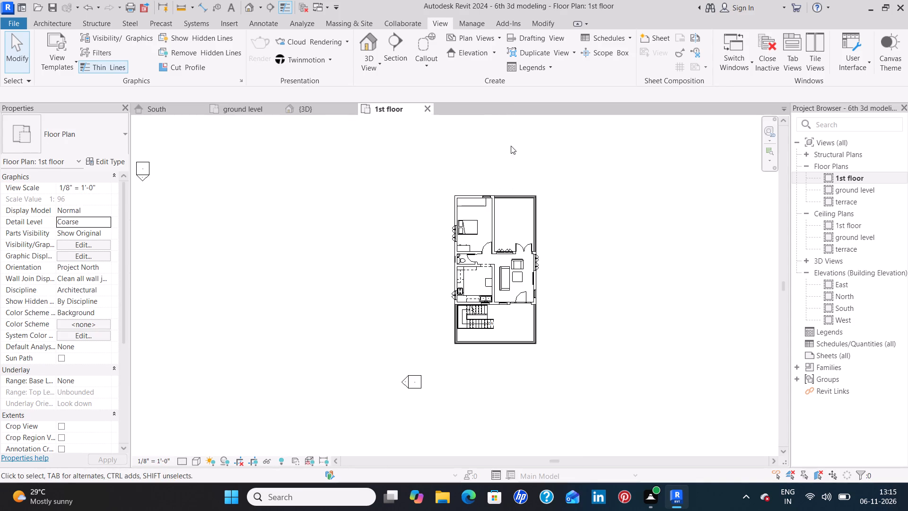
click(242, 108)
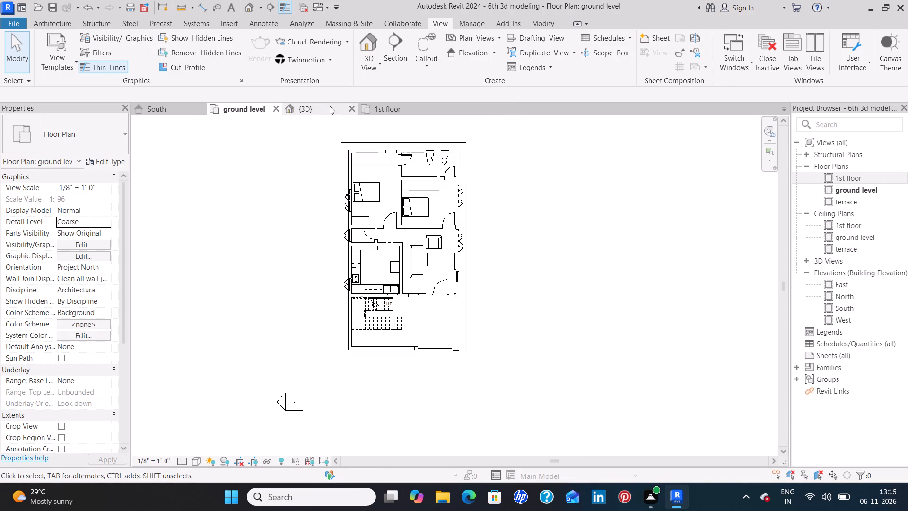
click(330, 106)
click(244, 109)
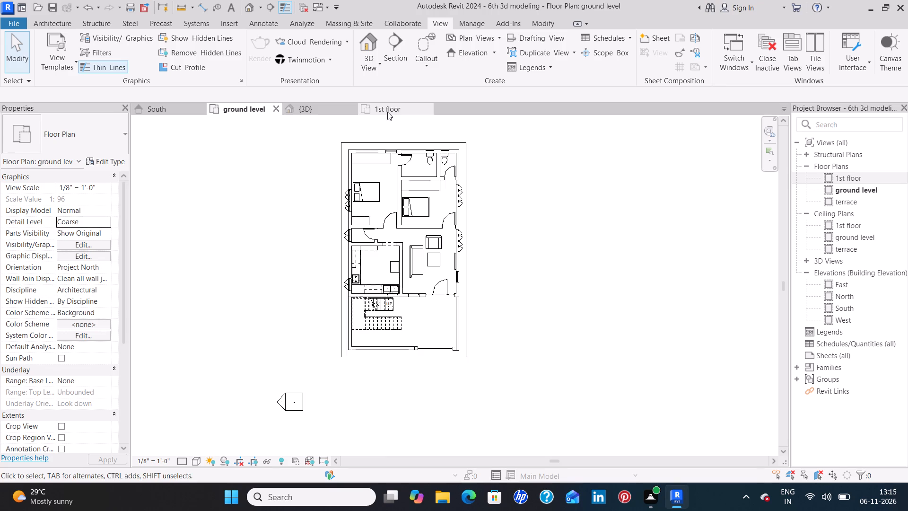
click(388, 111)
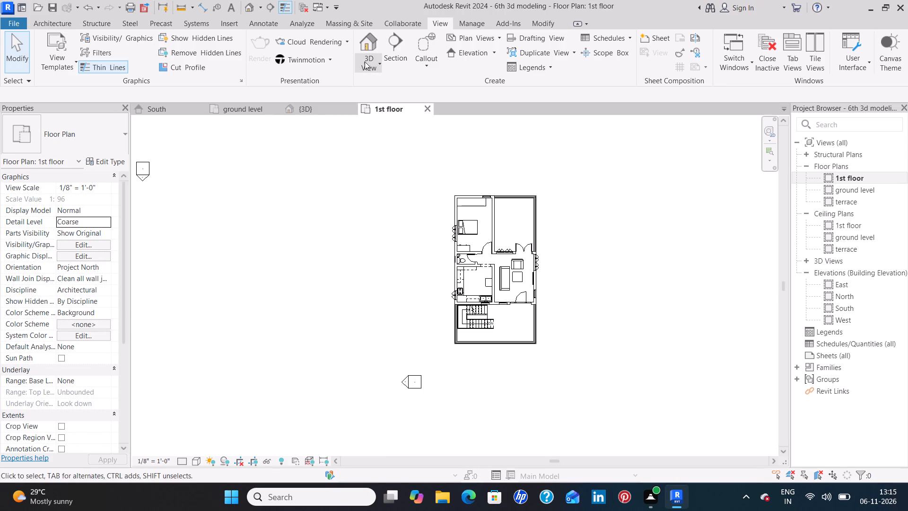
click(362, 61)
click(388, 113)
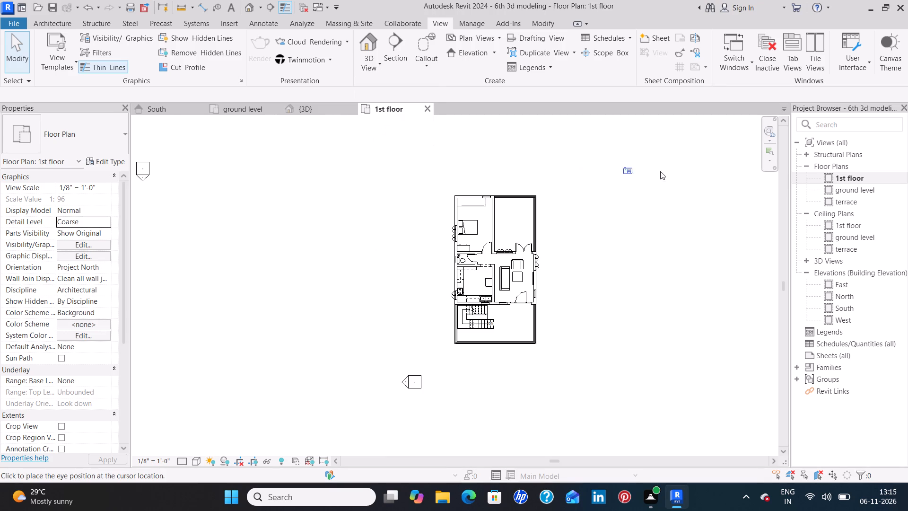
click(634, 136)
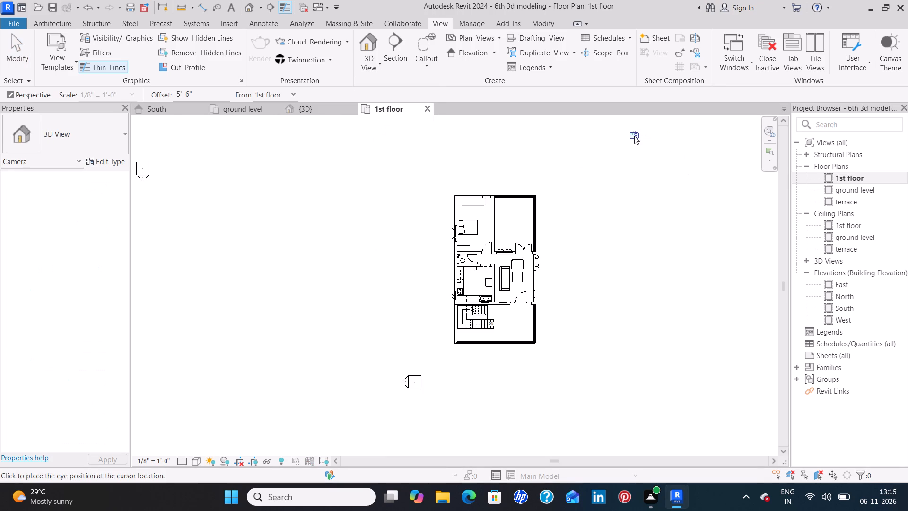
click(434, 313)
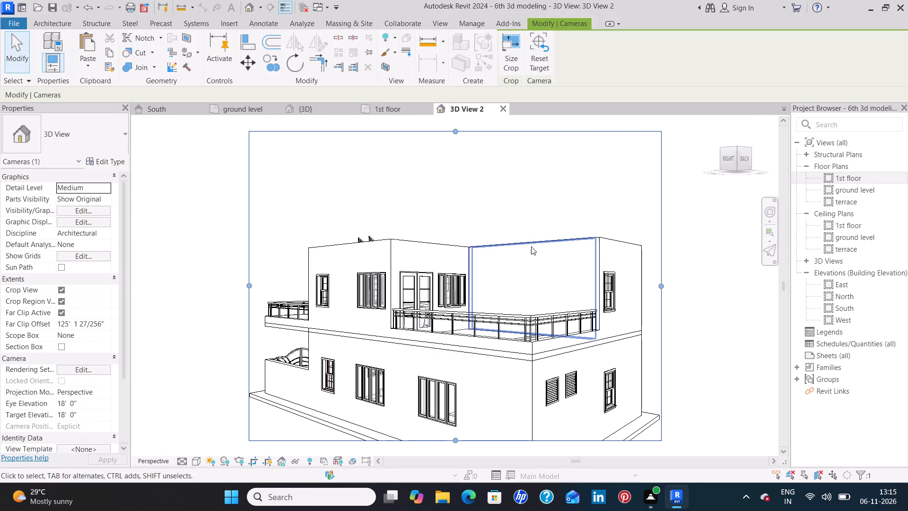
Resize the new camera view's crop region to frame the whole house, including the base slab's near corner and space above the roof.
middle_drag(522, 260, 515, 208)
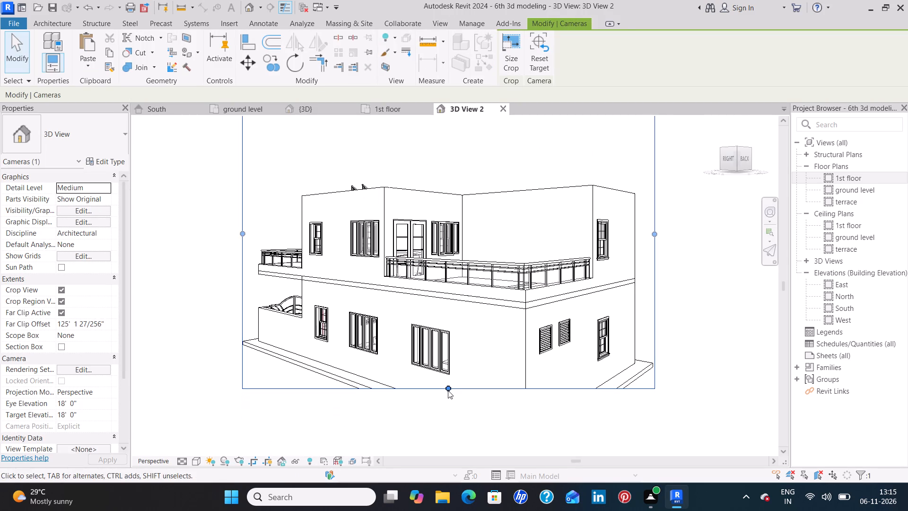
drag(447, 388, 451, 430)
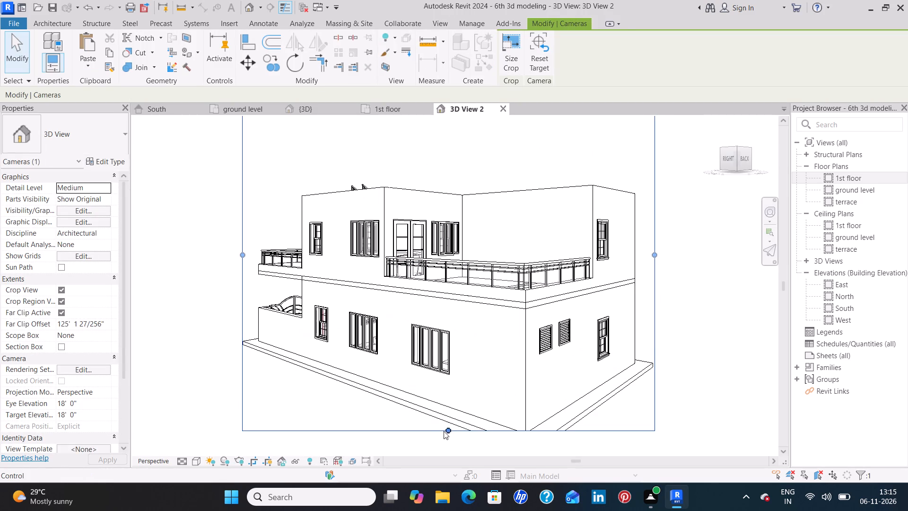
drag(446, 428, 448, 441)
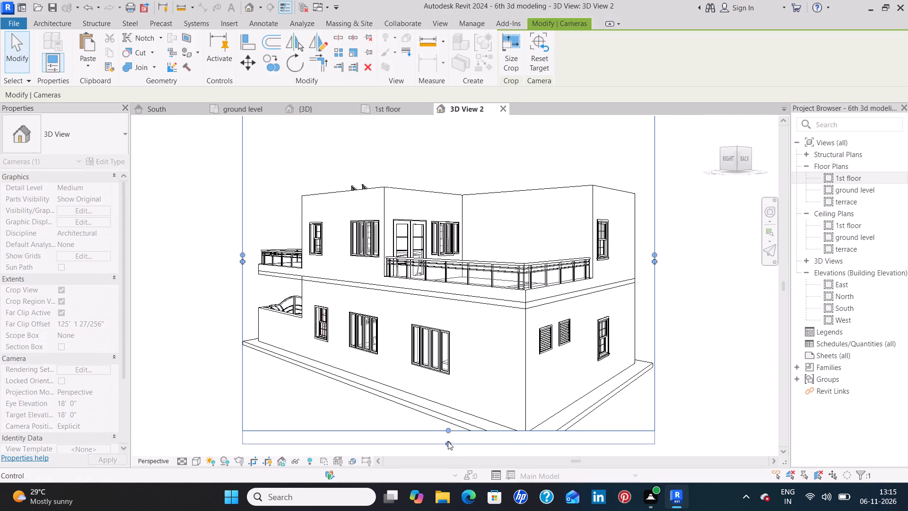
scroll(547, 379, down, 1)
middle_drag(545, 379, 550, 335)
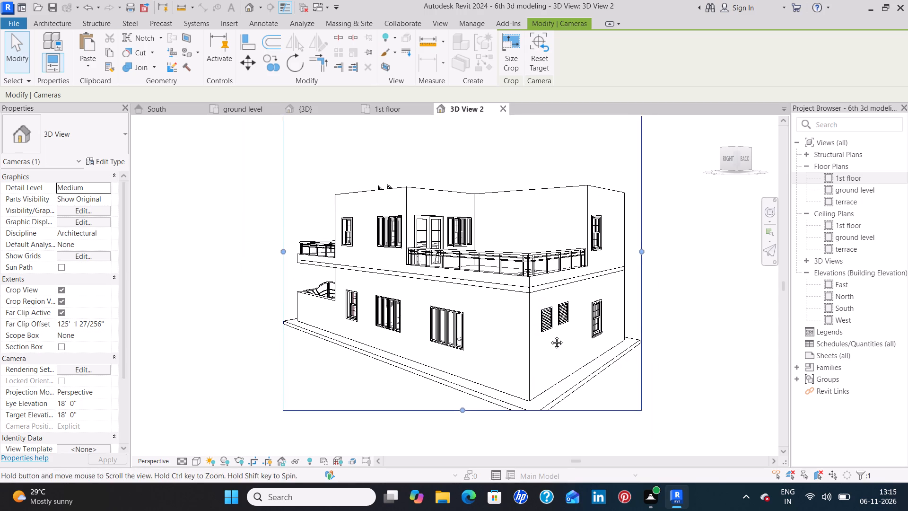
middle_drag(550, 335, 550, 330)
drag(463, 385, 464, 395)
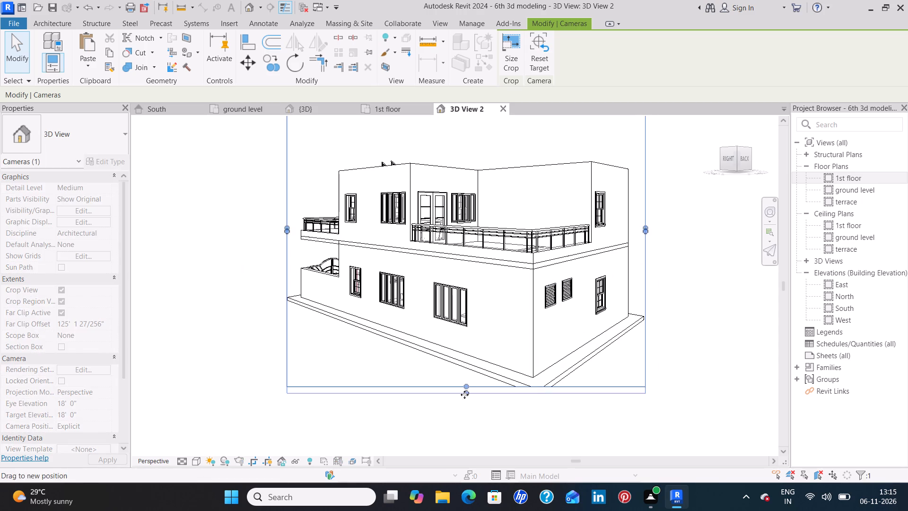
drag(464, 395, 465, 399)
scroll(571, 384, down, 1)
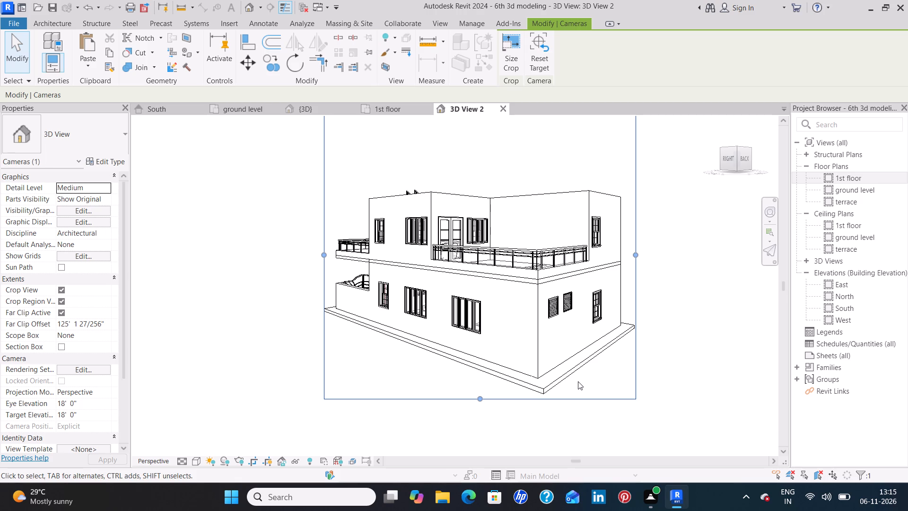
middle_drag(515, 144, 509, 163)
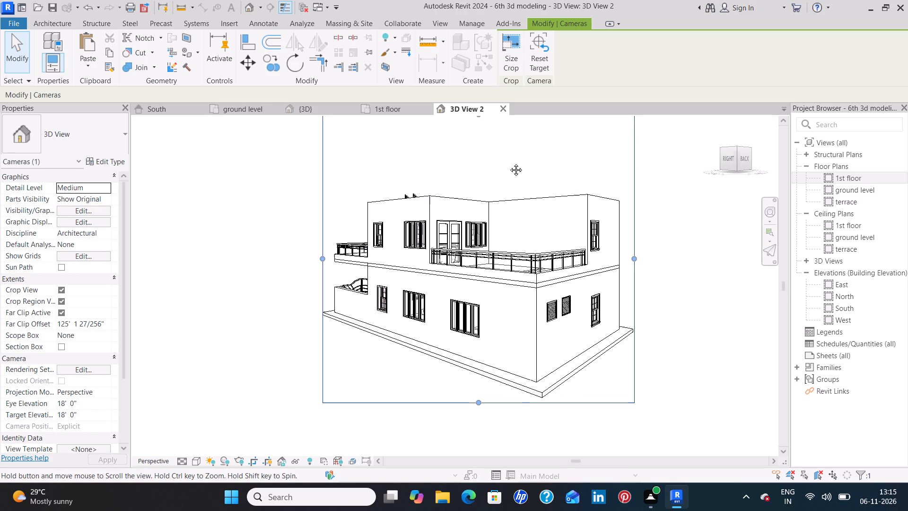
middle_drag(509, 163, 480, 278)
drag(442, 244, 441, 283)
middle_drag(498, 277, 498, 182)
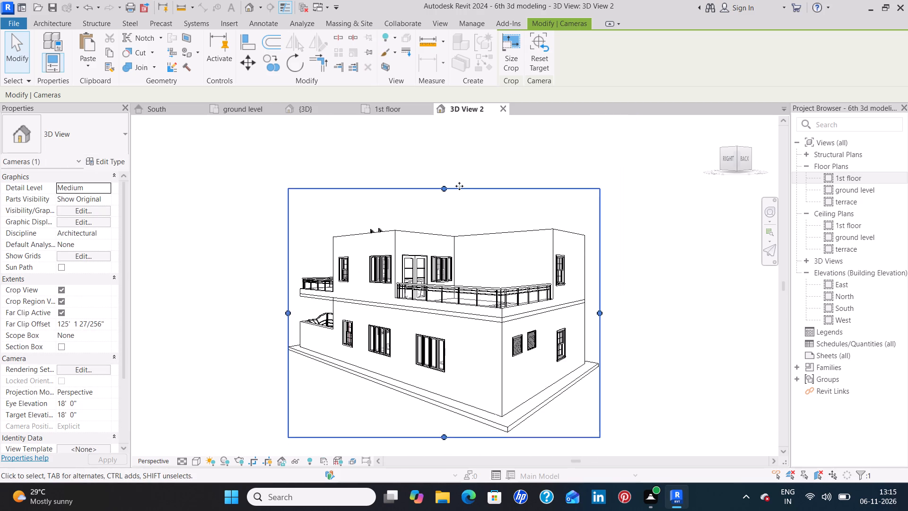
drag(444, 185, 444, 170)
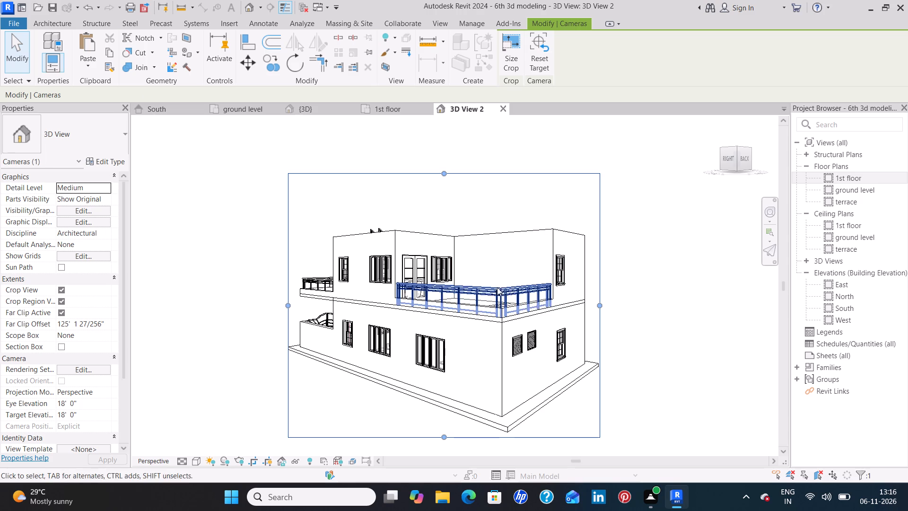
Set the visual style of the second camera view to Realistic.
click(191, 461)
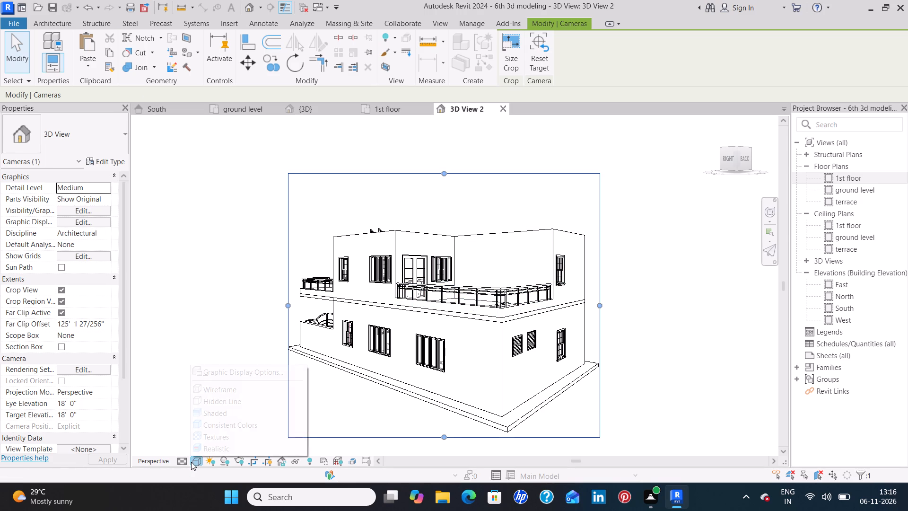
click(206, 453)
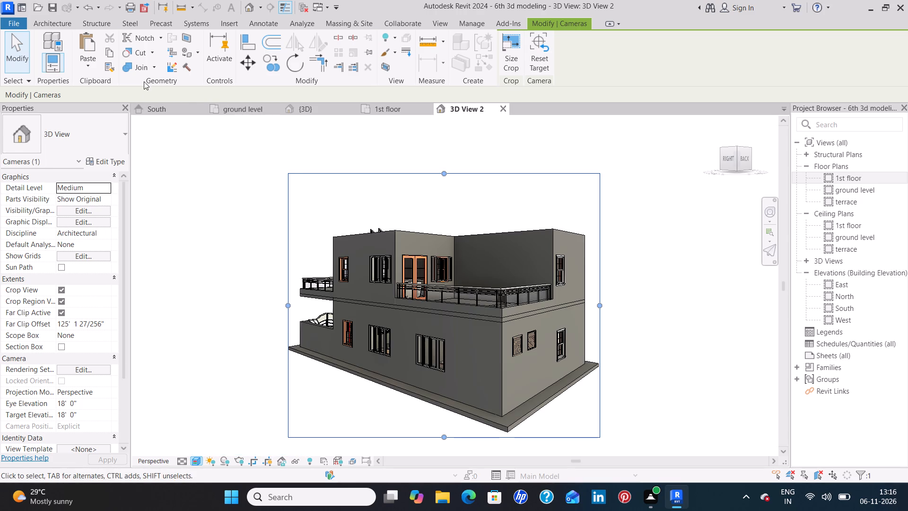
Set the visual style of the second camera view to Hidden Line.
text(rr)
click(197, 460)
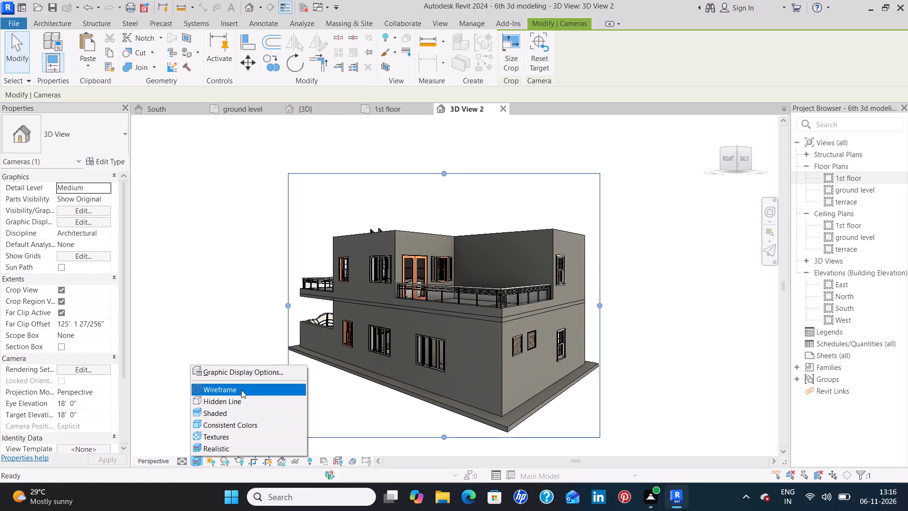
click(241, 390)
click(195, 460)
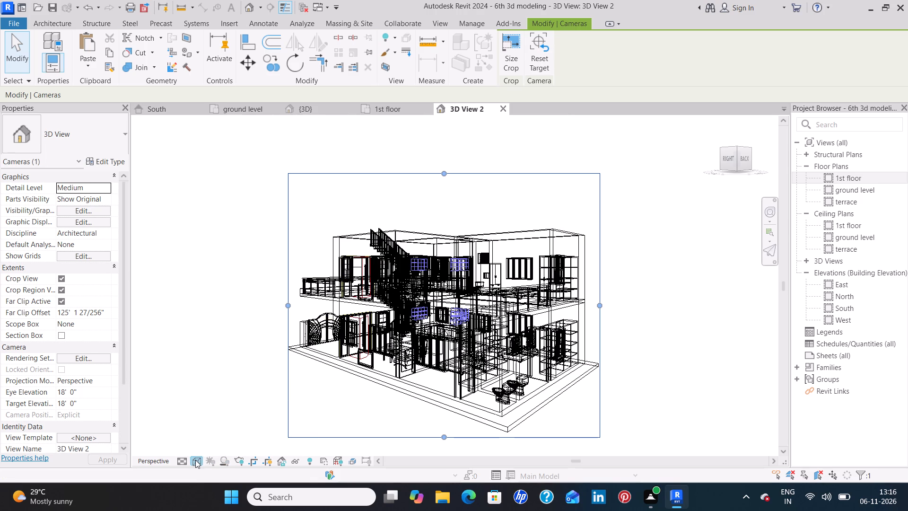
click(234, 403)
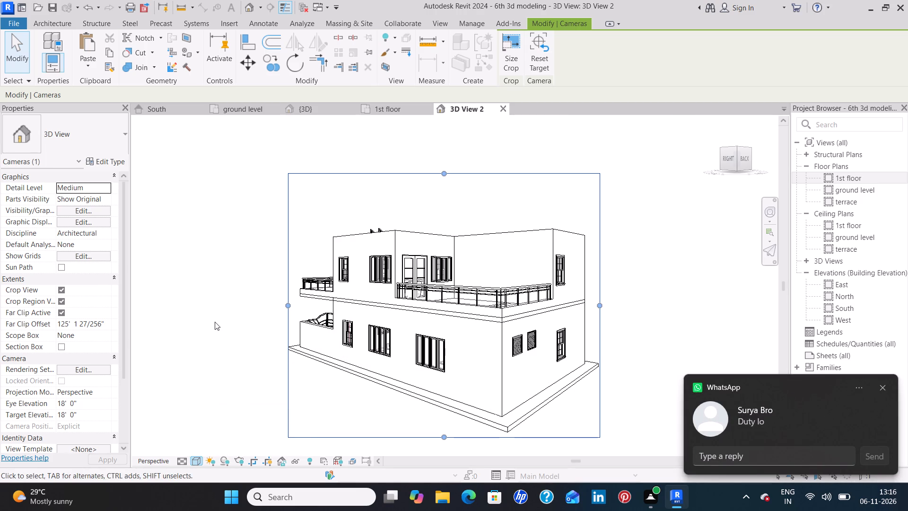
Deselect the camera and configure the rendering with Medium quality and a printer resolution of 300 DPI.
text(rr)
click(212, 300)
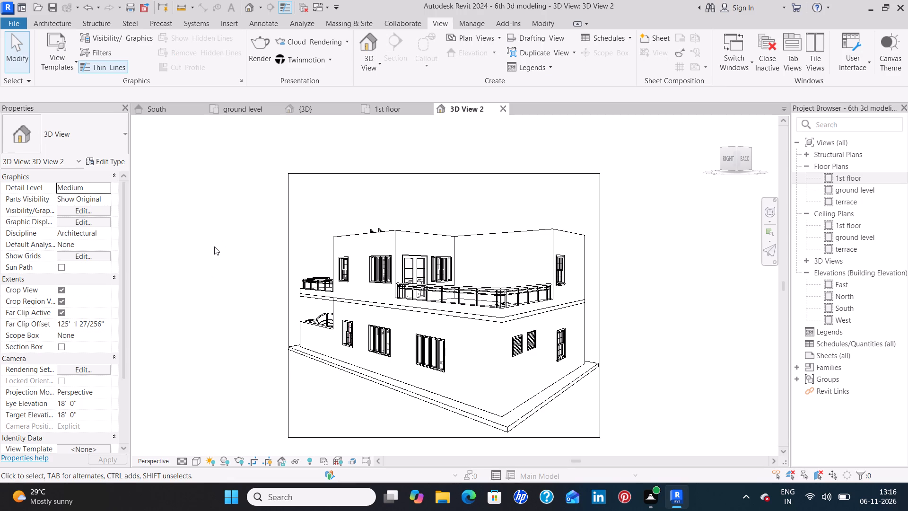
text(rr)
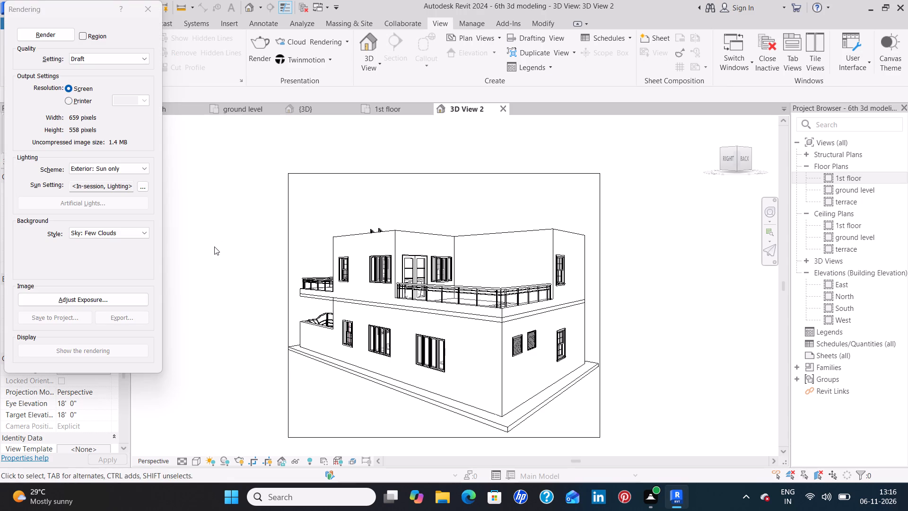
click(130, 54)
click(113, 77)
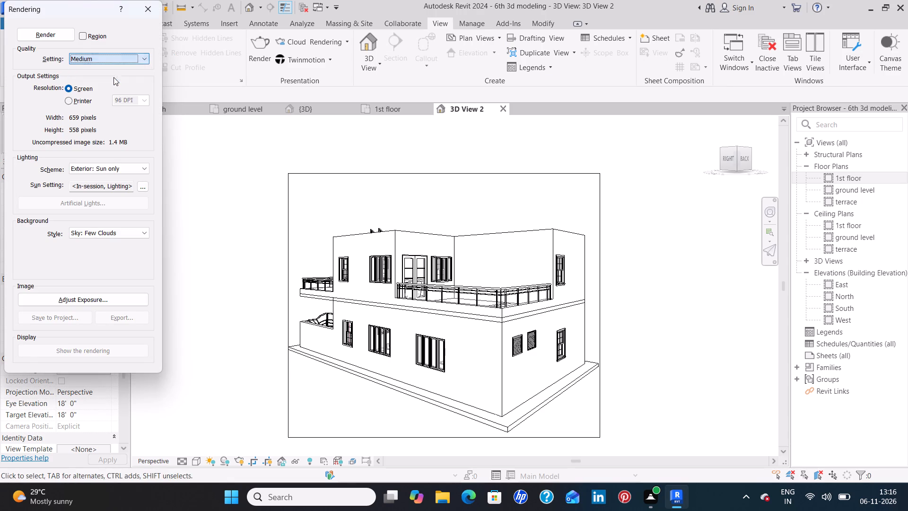
click(70, 101)
click(147, 102)
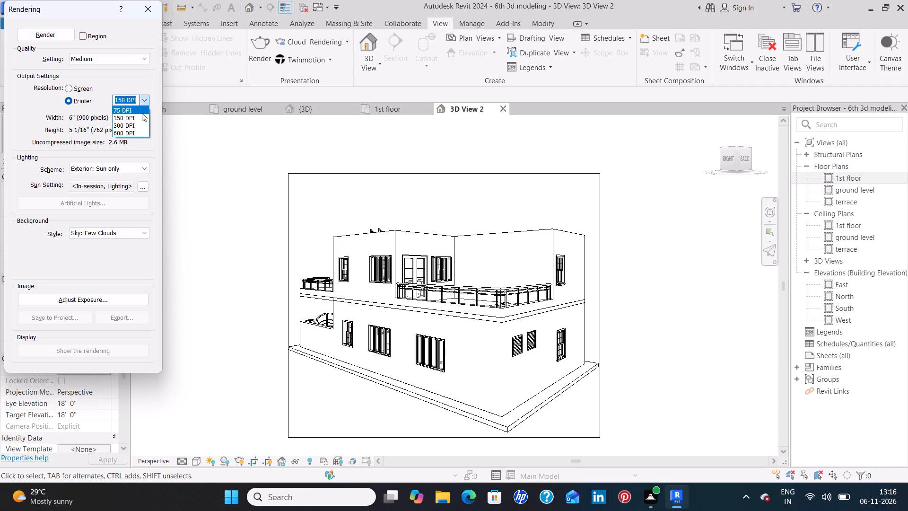
click(135, 123)
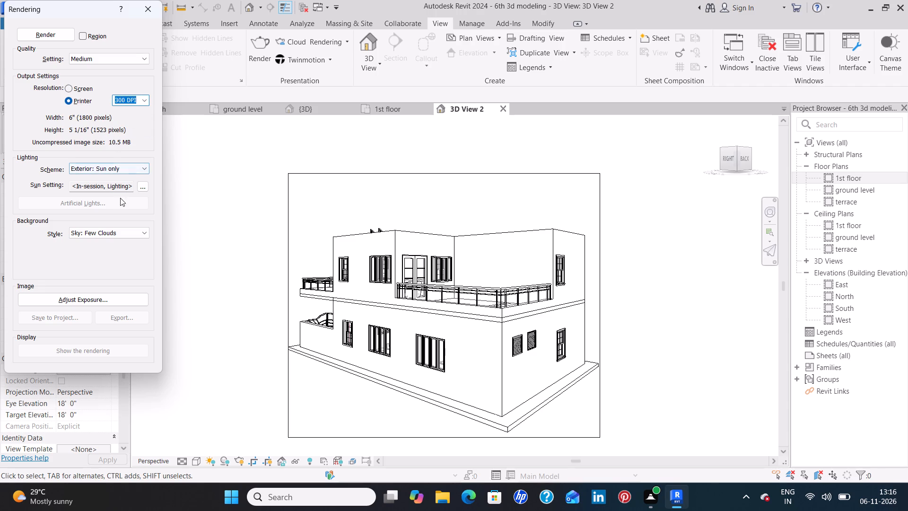
Set the rendering background to Sky: Few Clouds and start rendering the second camera view.
click(136, 234)
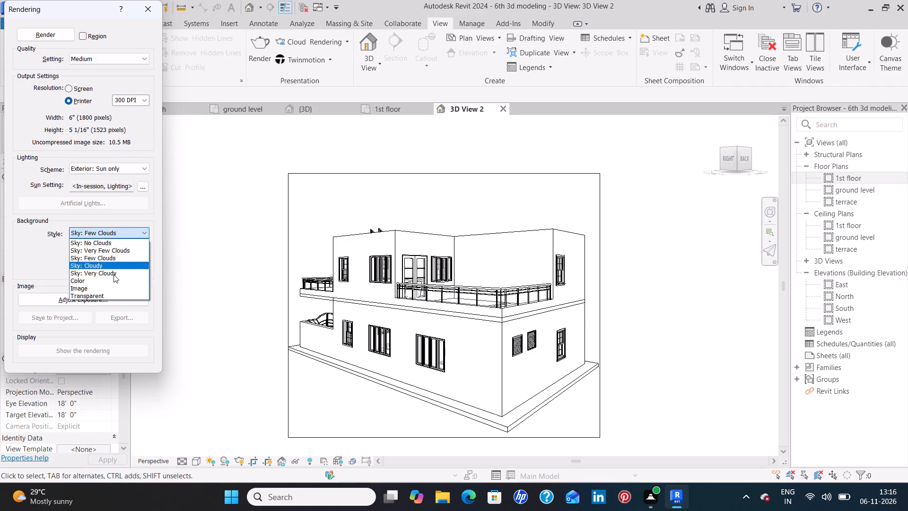
click(113, 272)
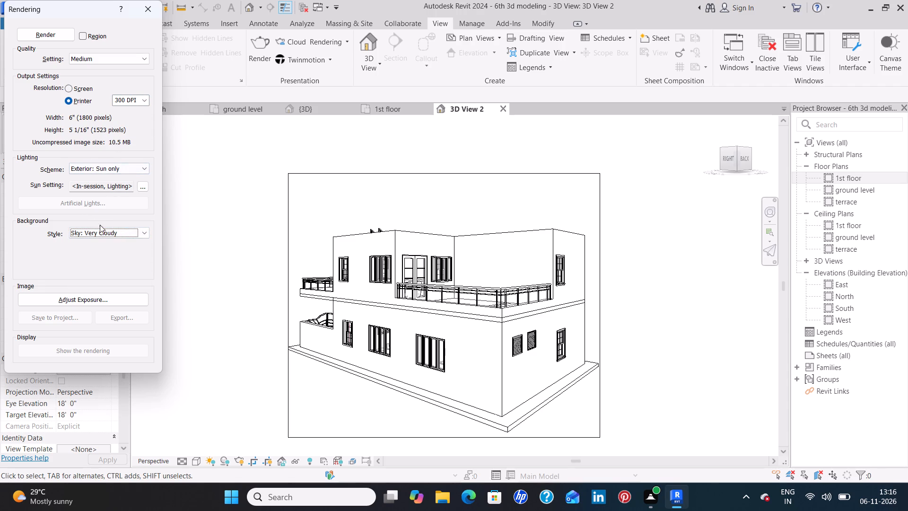
click(141, 234)
click(113, 259)
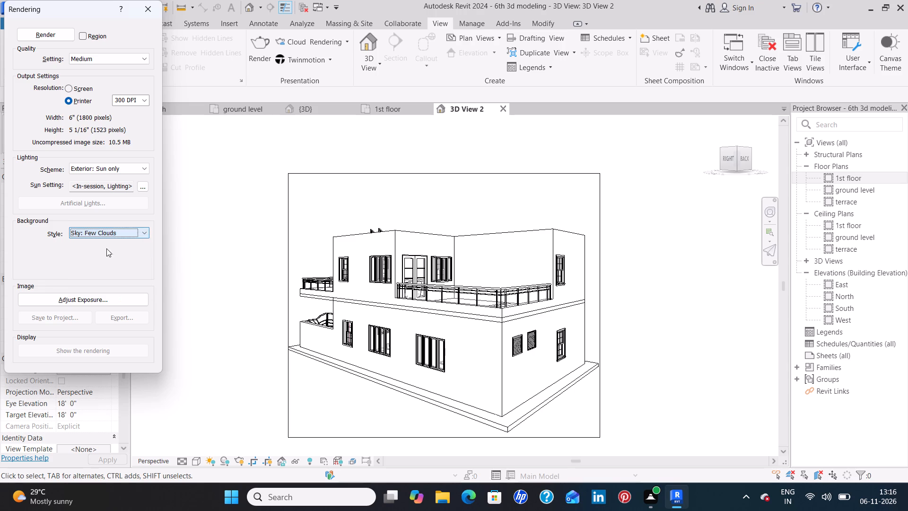
click(54, 36)
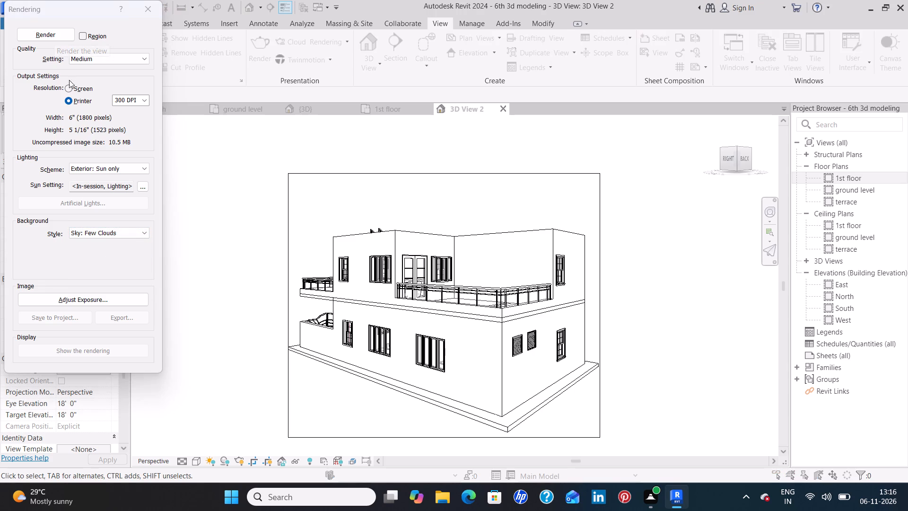
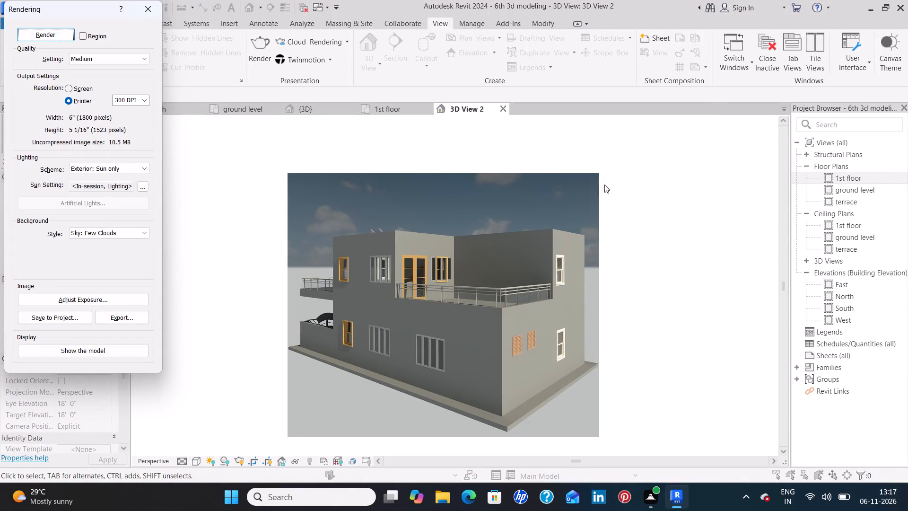
Export the rendered second camera view to the Desktop as a JPEG named 6th image 2 and leave the rendering settings.
click(132, 319)
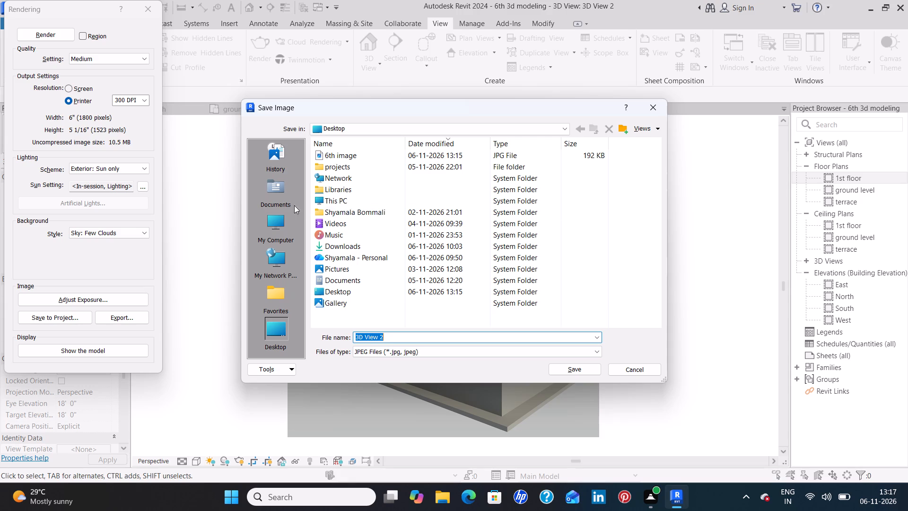
click(446, 332)
key(BackSpace)
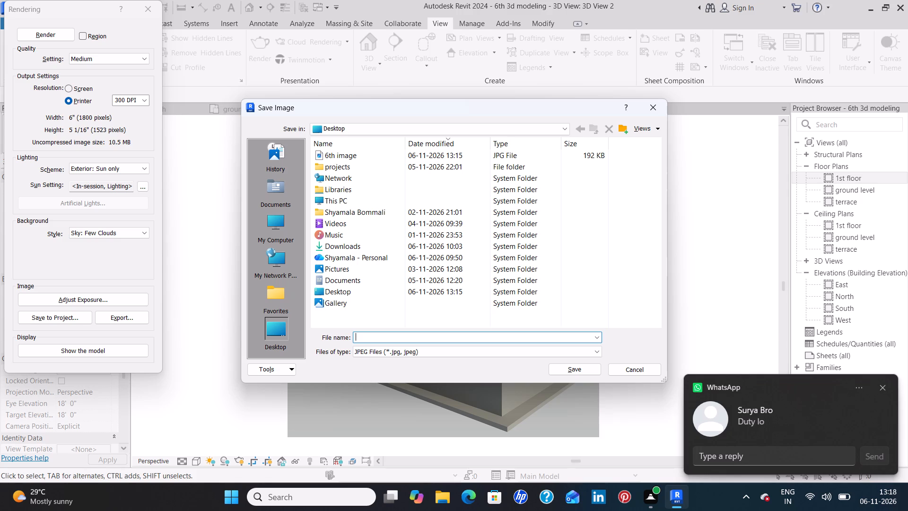
text(6th)
key(space)
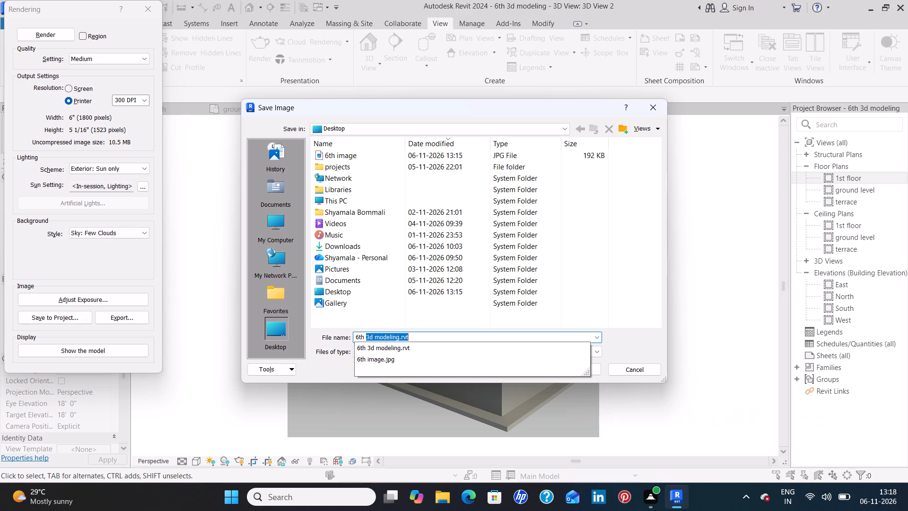
text(image)
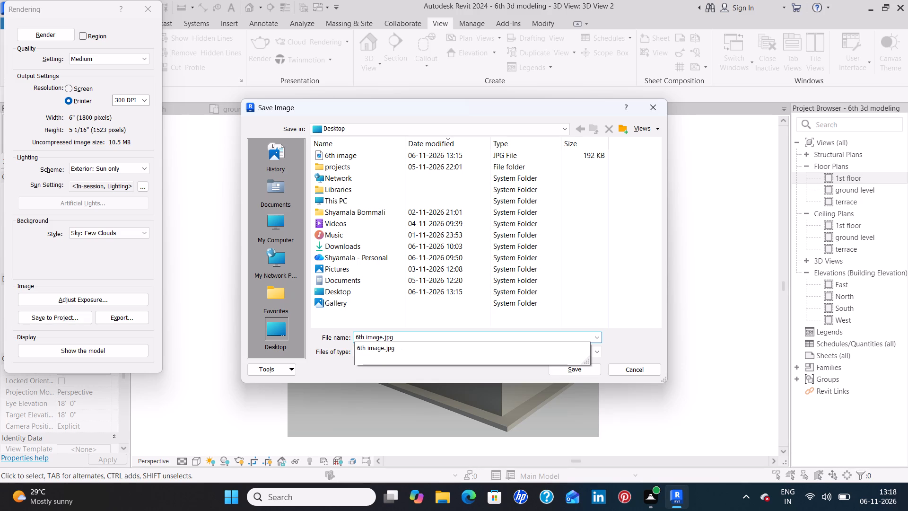
key(space)
key(2)
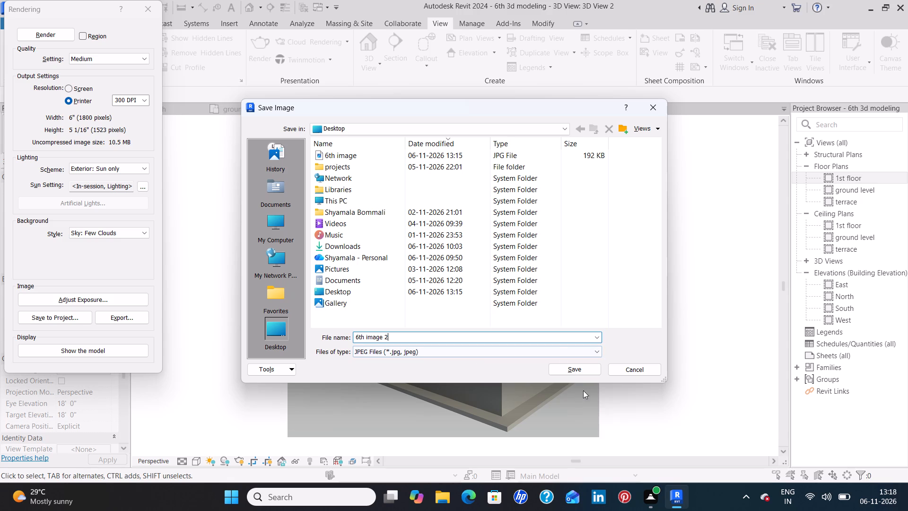
click(580, 362)
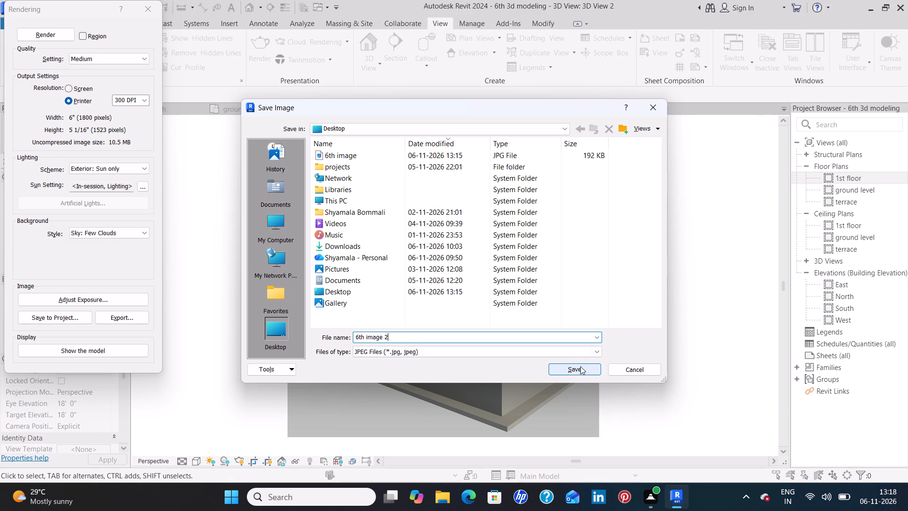
click(580, 371)
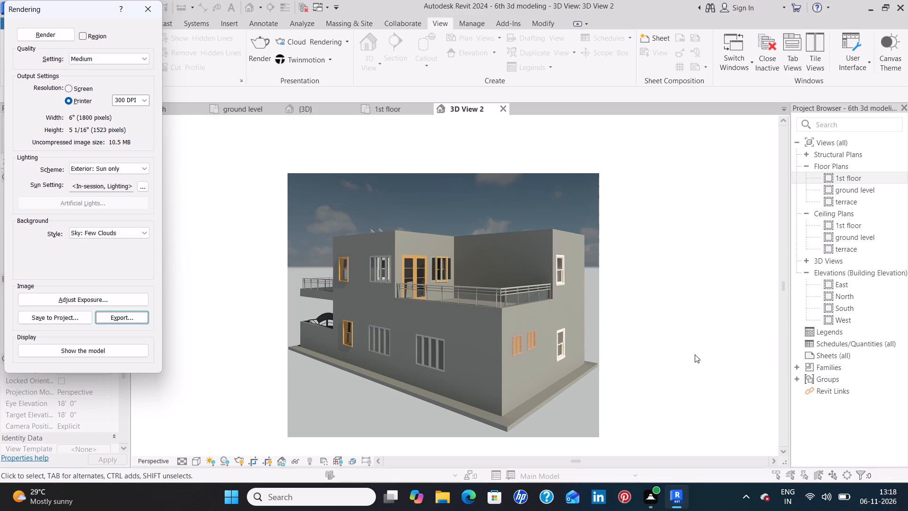
click(149, 6)
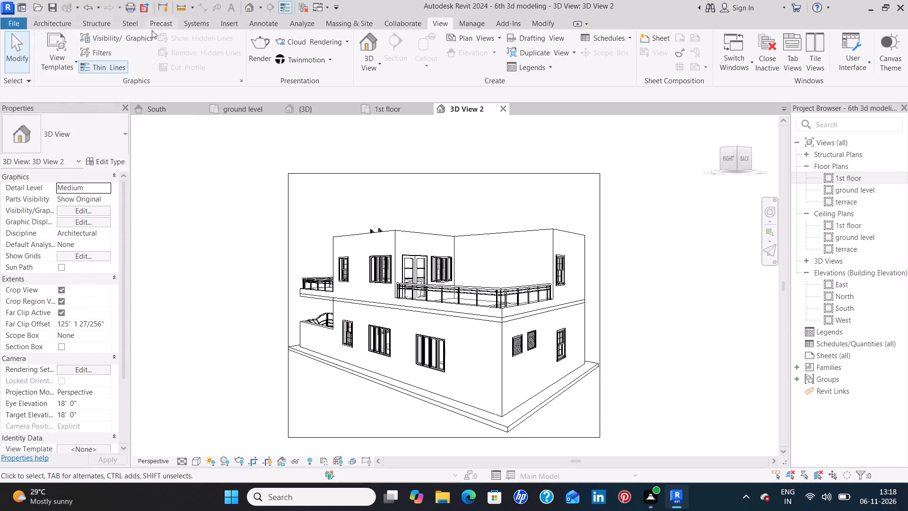
Close the second camera view, 3D View 2.
click(500, 112)
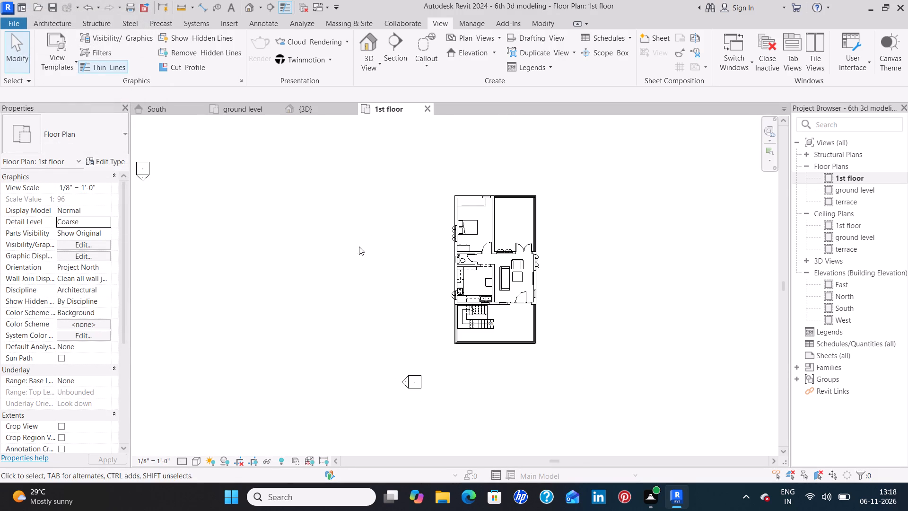
Examine the whole house in the default 3D view from its home orientation, including the staircases, balcony railings, windows and upper-floor kitchen cabinets.
click(314, 109)
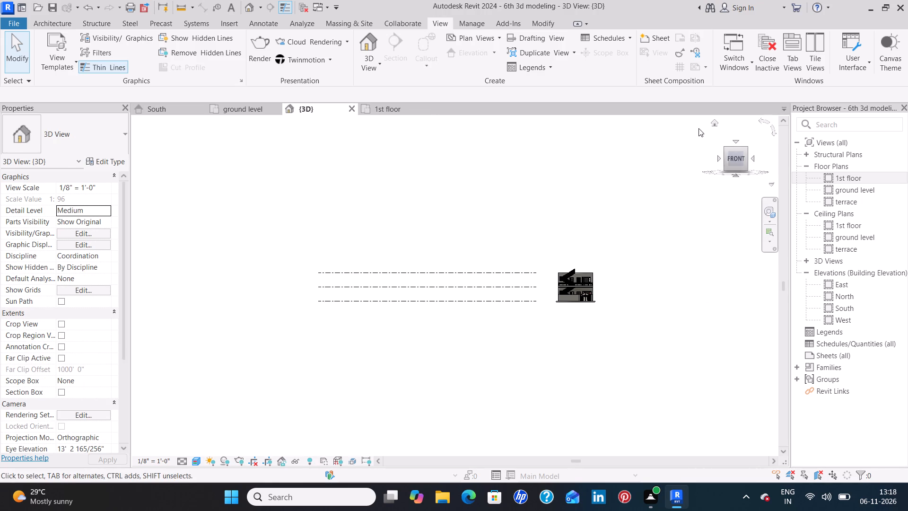
click(717, 122)
scroll(598, 335, up, 2)
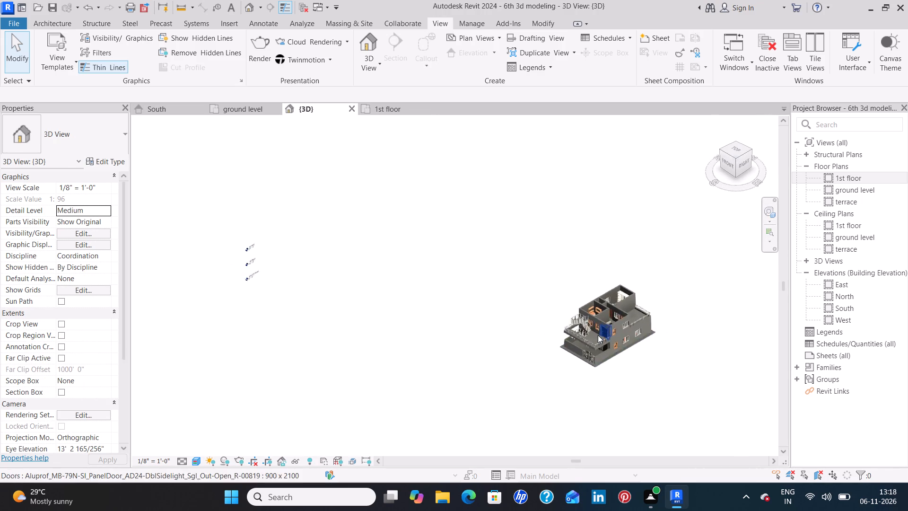
scroll(598, 335, up, 6)
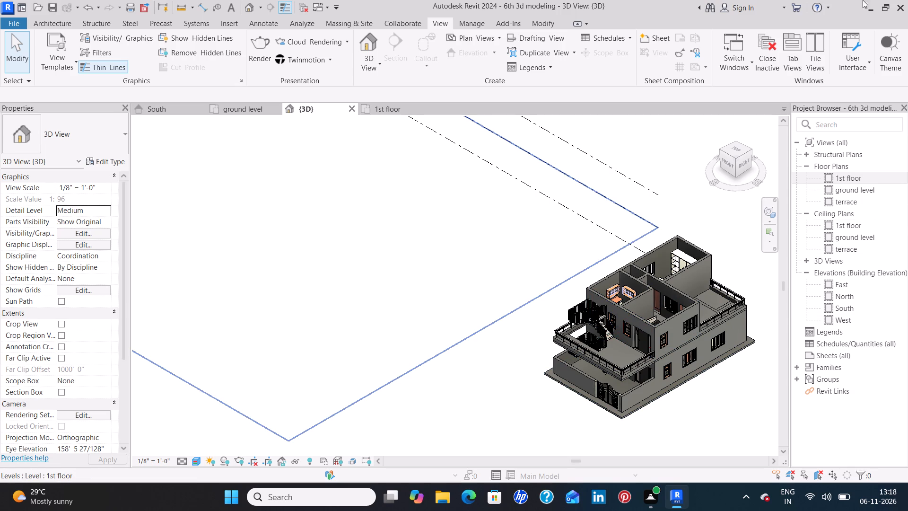
scroll(504, 40, down, 1)
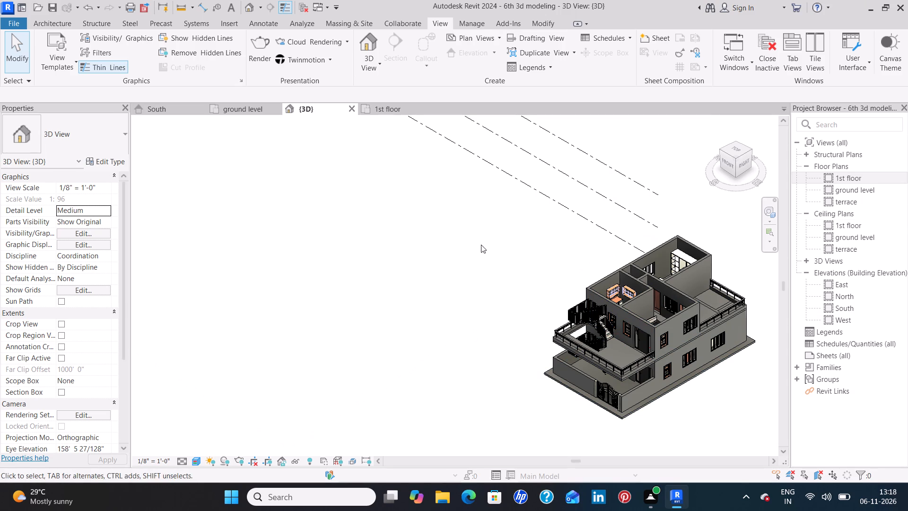
scroll(541, 315, down, 3)
scroll(541, 314, up, 5)
drag(544, 311, 544, 304)
scroll(544, 304, up, 3)
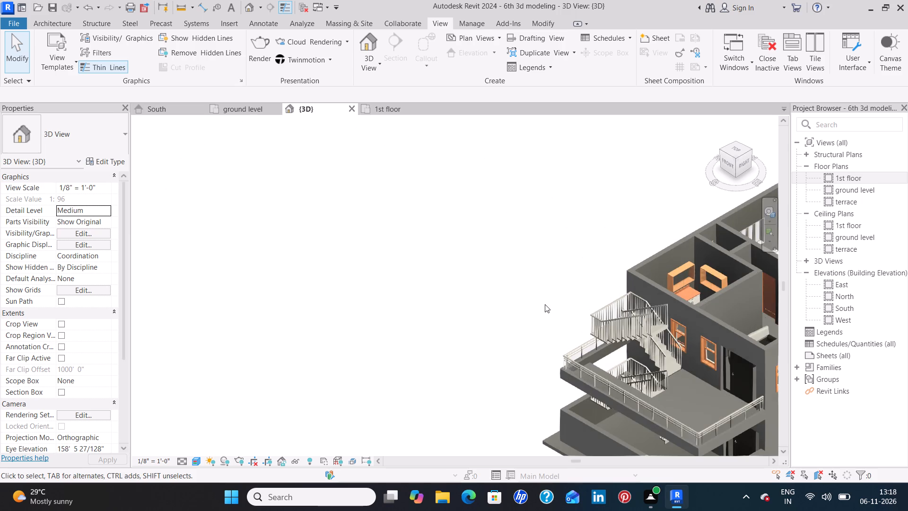
middle_drag(462, 240, 261, 222)
scroll(410, 232, down, 1)
scroll(393, 229, up, 1)
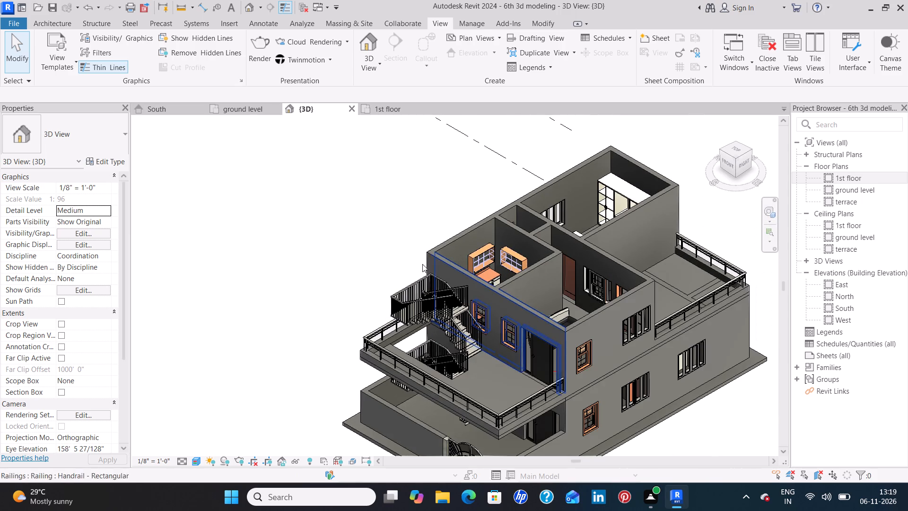
scroll(420, 258, down, 3)
scroll(513, 368, up, 8)
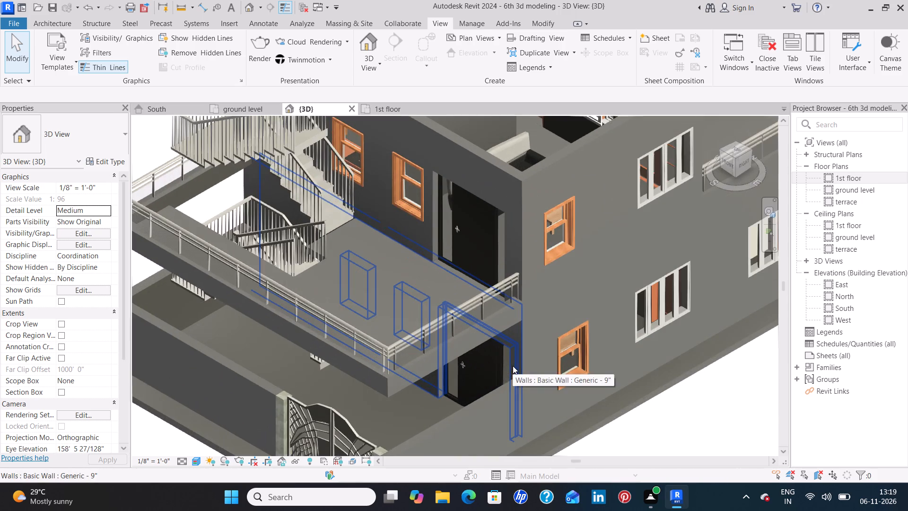
scroll(513, 366, down, 9)
scroll(515, 346, up, 9)
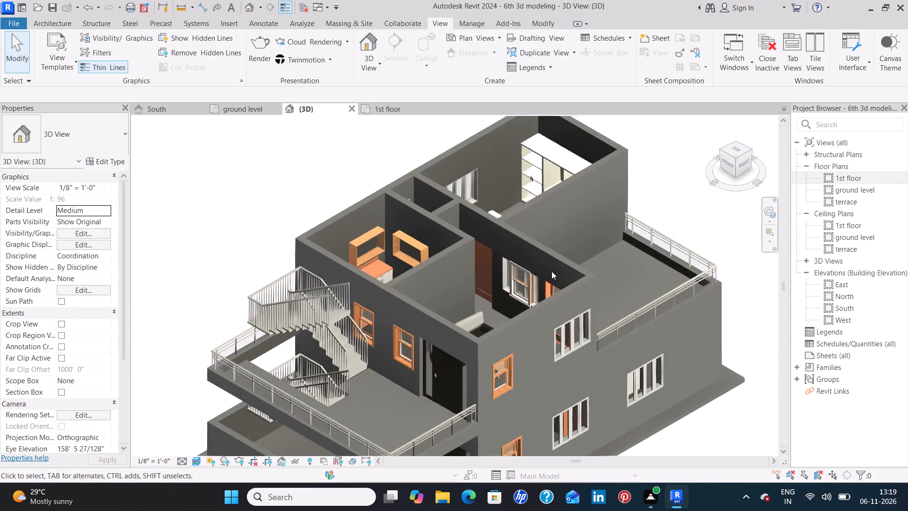
scroll(551, 271, up, 2)
scroll(540, 170, down, 7)
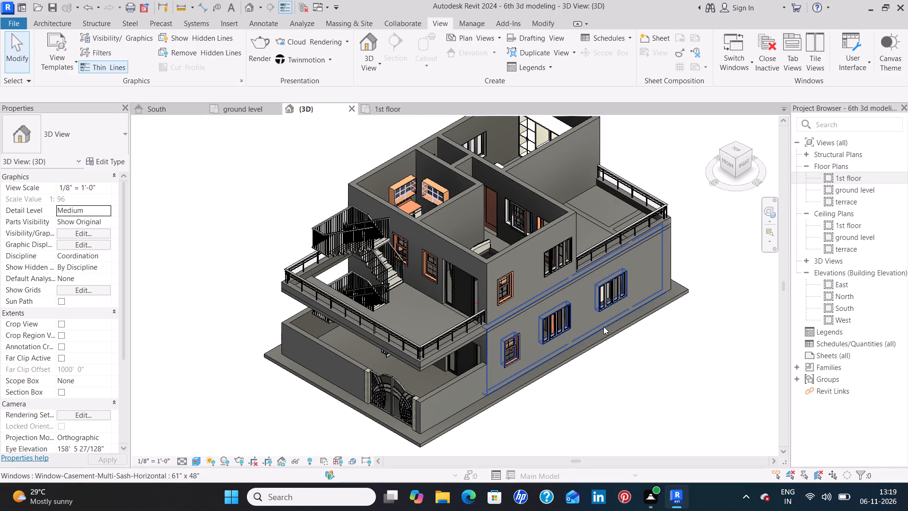
scroll(599, 323, down, 2)
scroll(524, 287, up, 1)
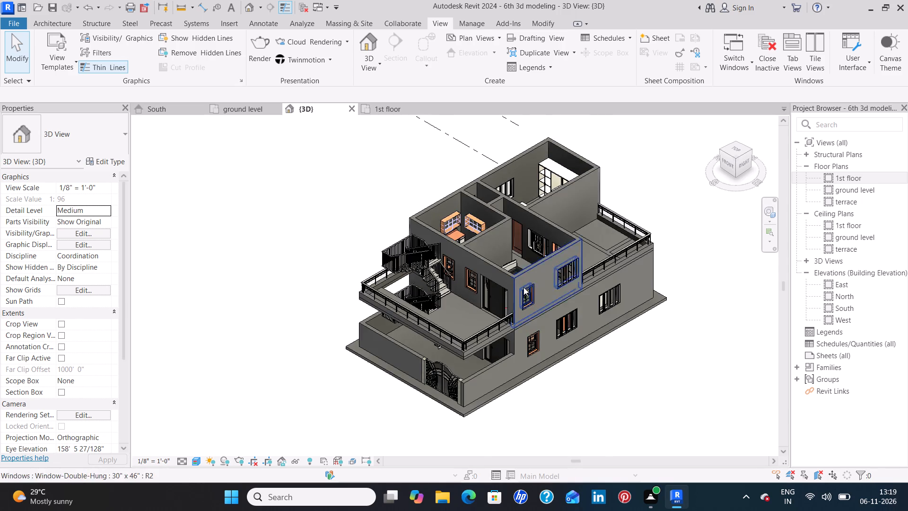
scroll(524, 287, up, 5)
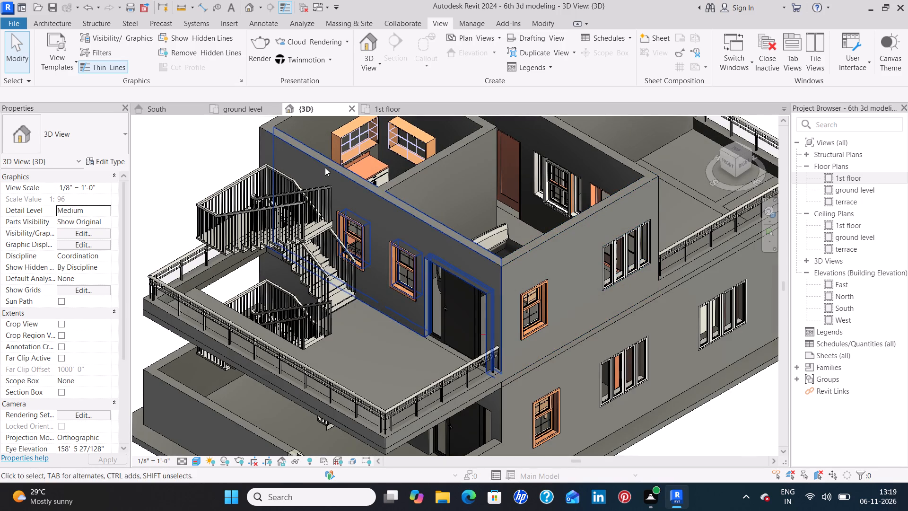
middle_drag(325, 167, 378, 260)
scroll(327, 174, down, 4)
scroll(394, 239, up, 3)
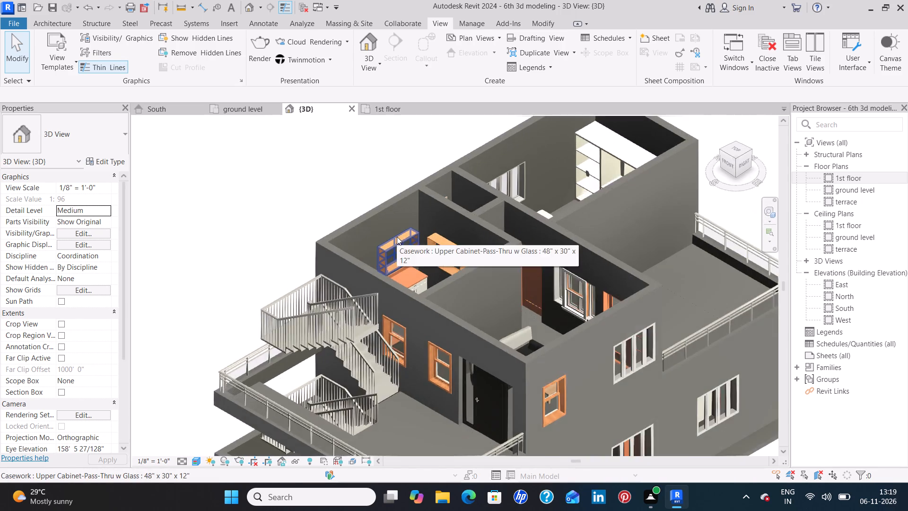
scroll(397, 236, up, 15)
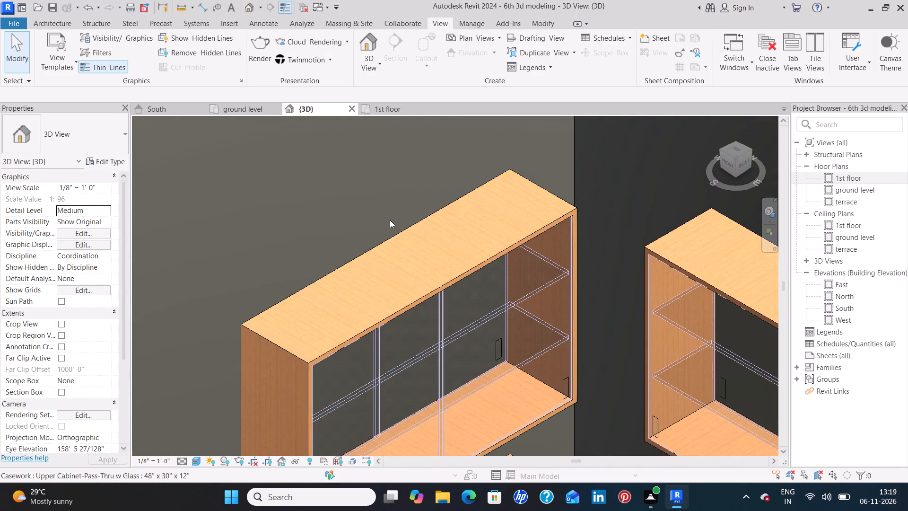
scroll(390, 220, down, 8)
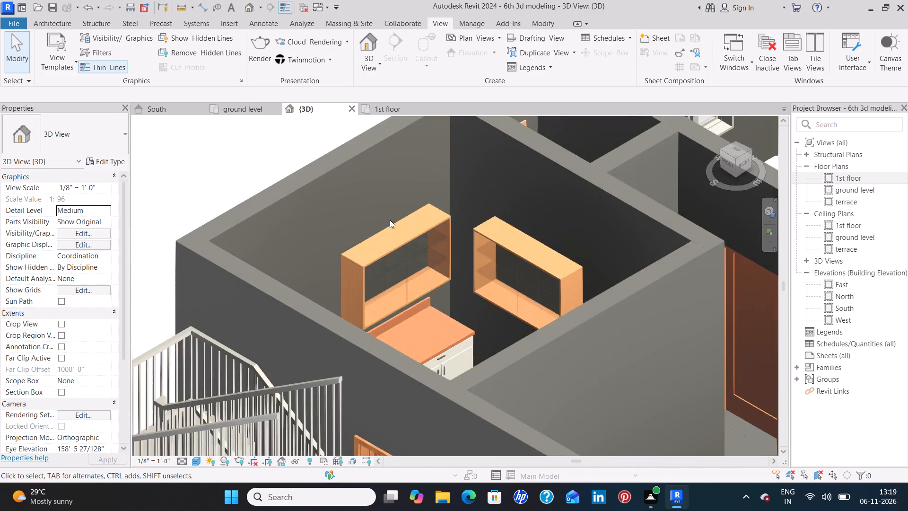
scroll(390, 220, down, 7)
scroll(388, 220, up, 4)
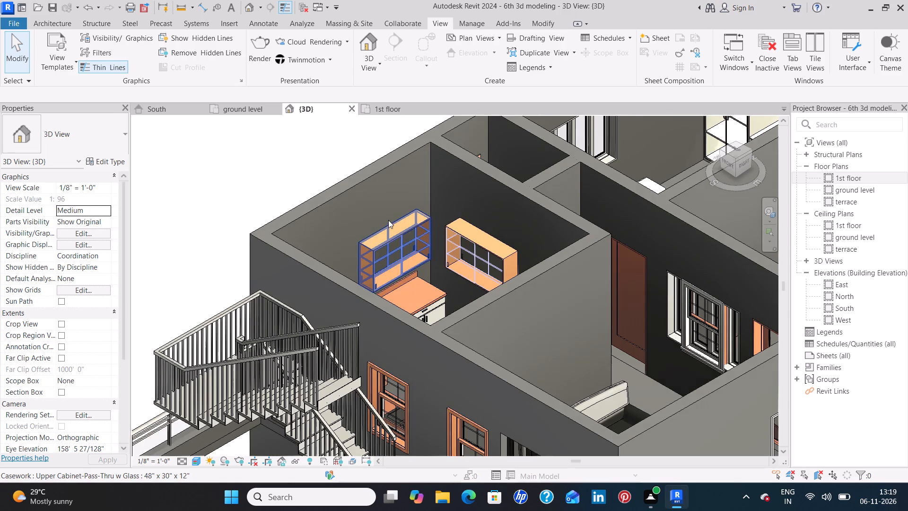
scroll(388, 220, up, 2)
scroll(388, 220, down, 1)
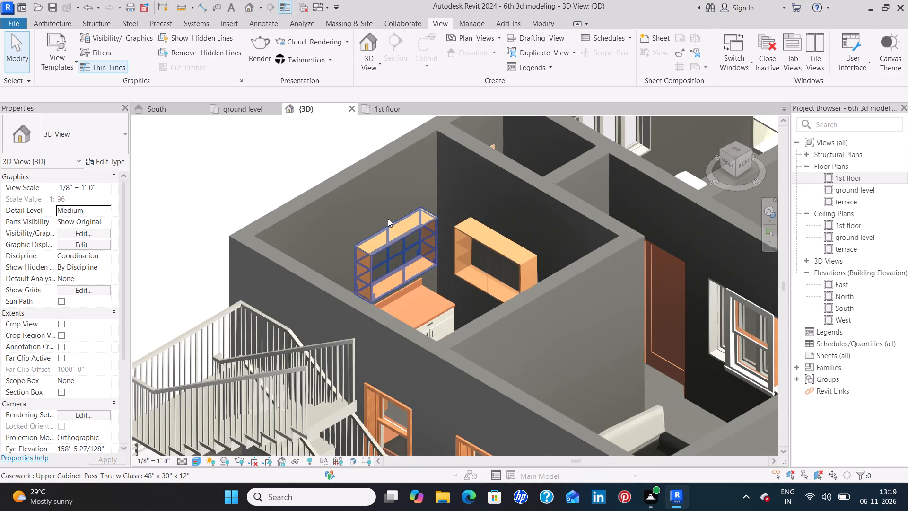
scroll(388, 219, down, 12)
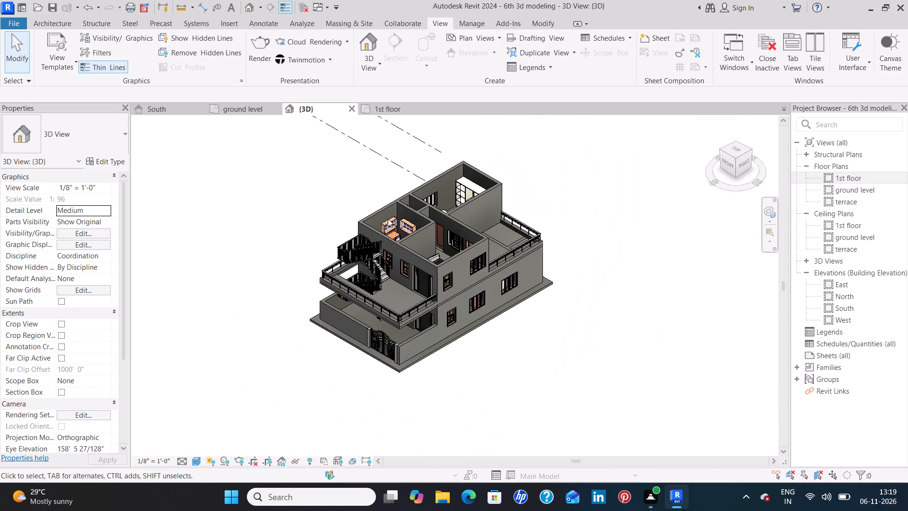
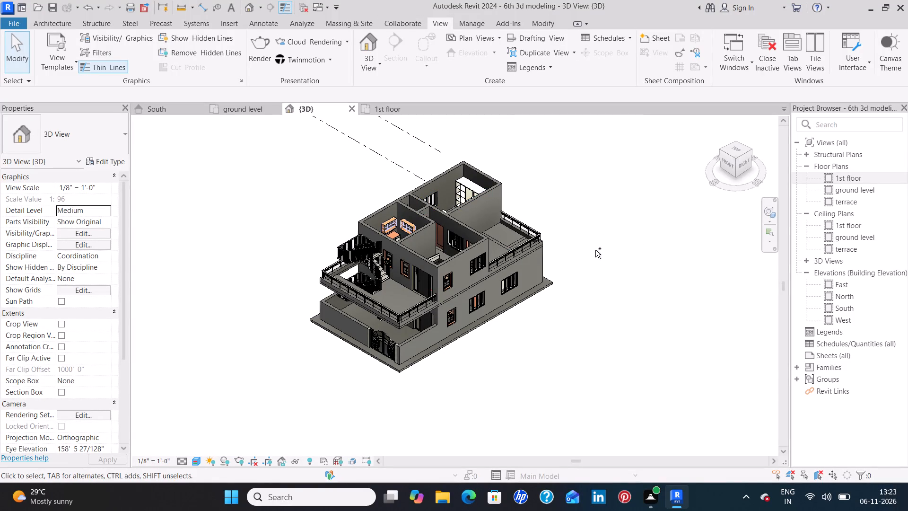
Save the house project.
key(ctrl+s)
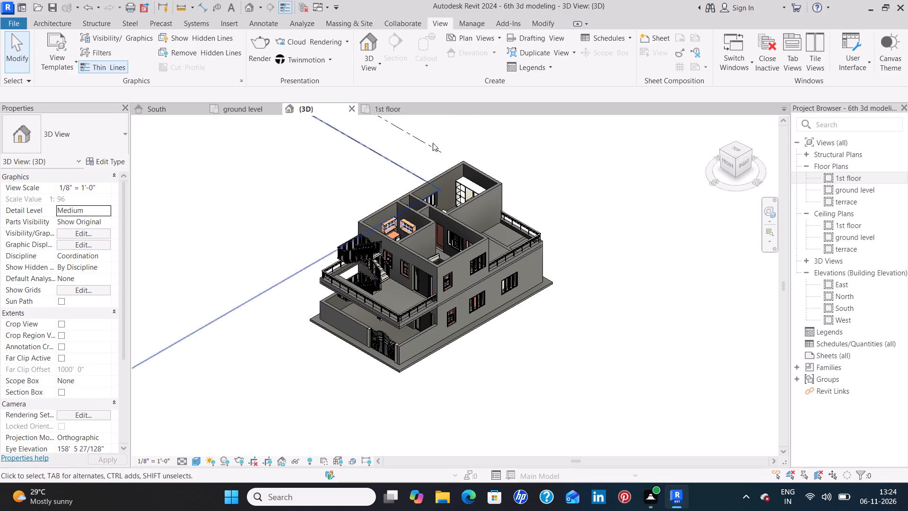
Open the 1st floor plan and start a Generic - 12" floor boundary on the 1st floor level using straight lines.
click(397, 109)
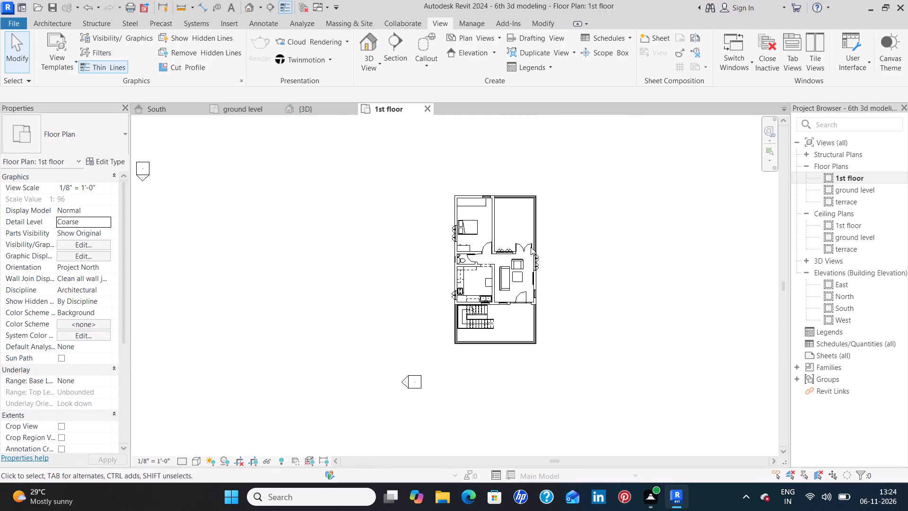
middle_drag(628, 252, 572, 272)
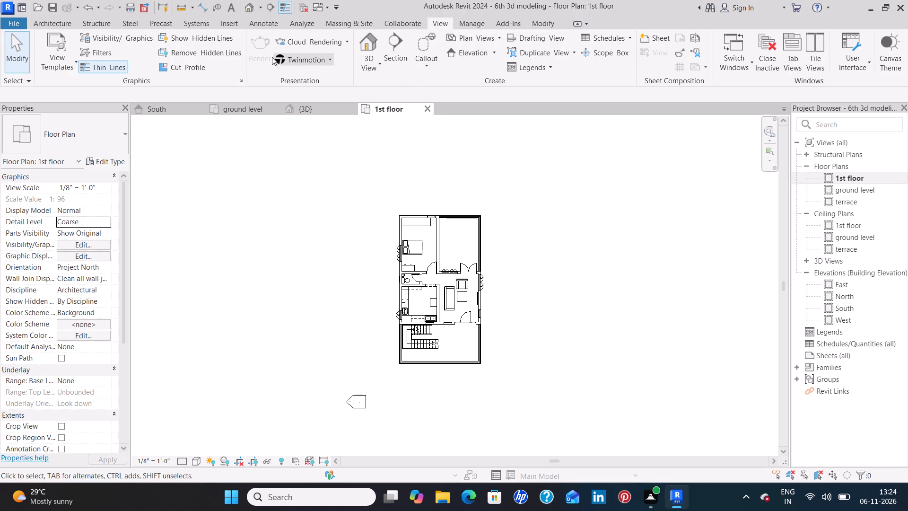
click(60, 24)
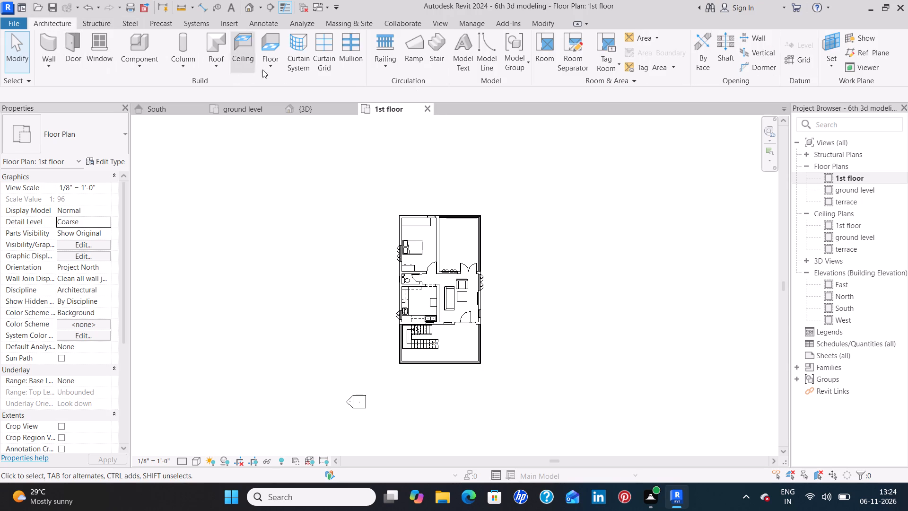
click(271, 49)
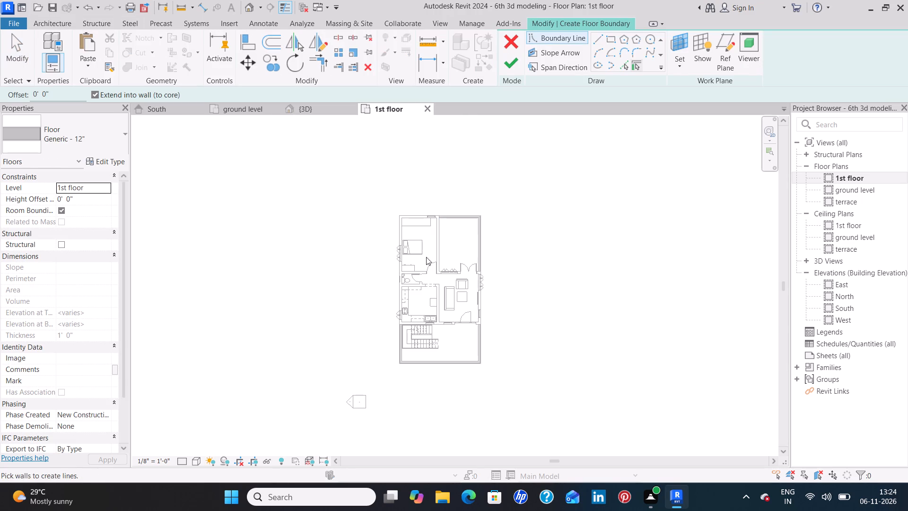
click(564, 34)
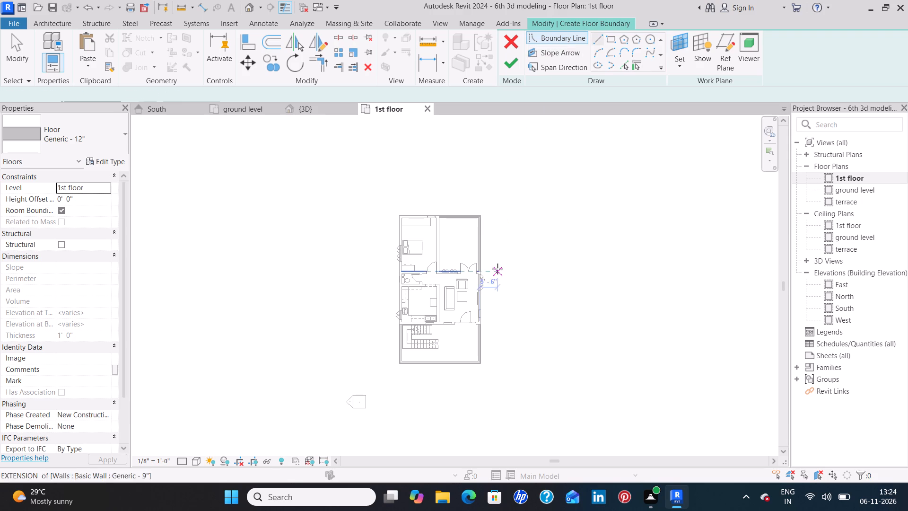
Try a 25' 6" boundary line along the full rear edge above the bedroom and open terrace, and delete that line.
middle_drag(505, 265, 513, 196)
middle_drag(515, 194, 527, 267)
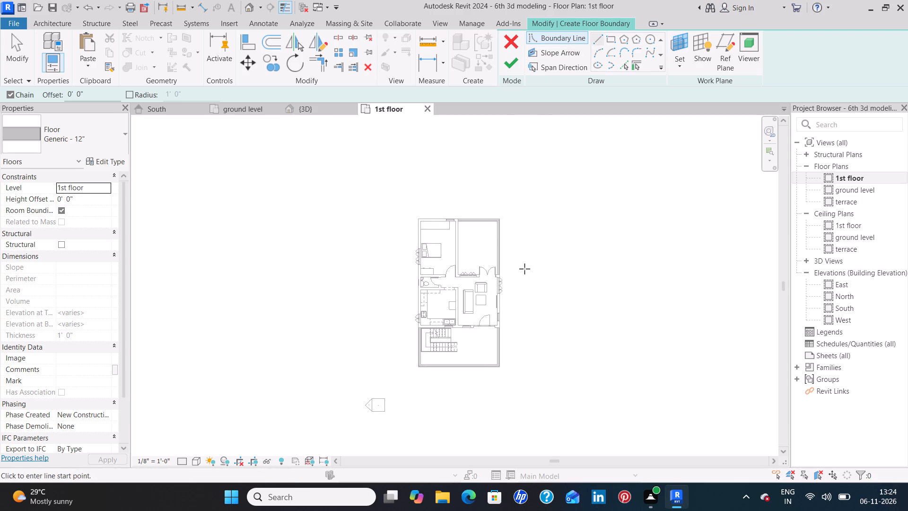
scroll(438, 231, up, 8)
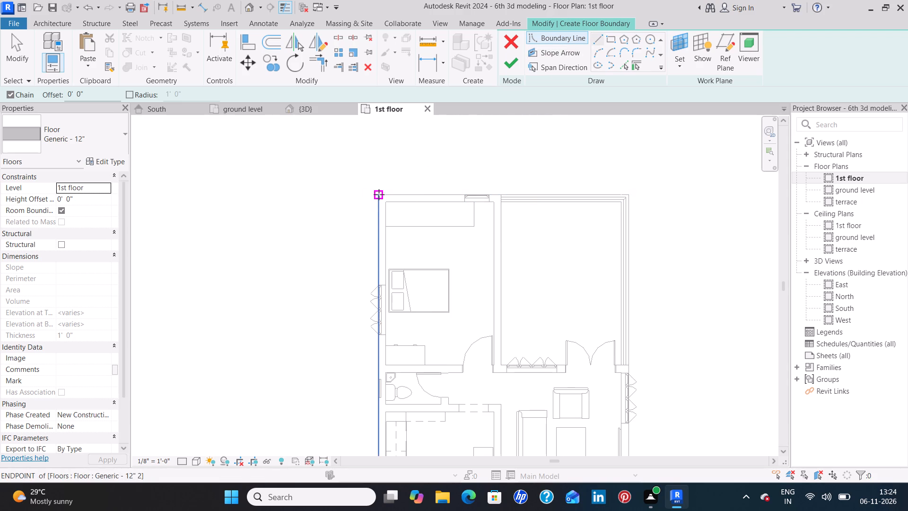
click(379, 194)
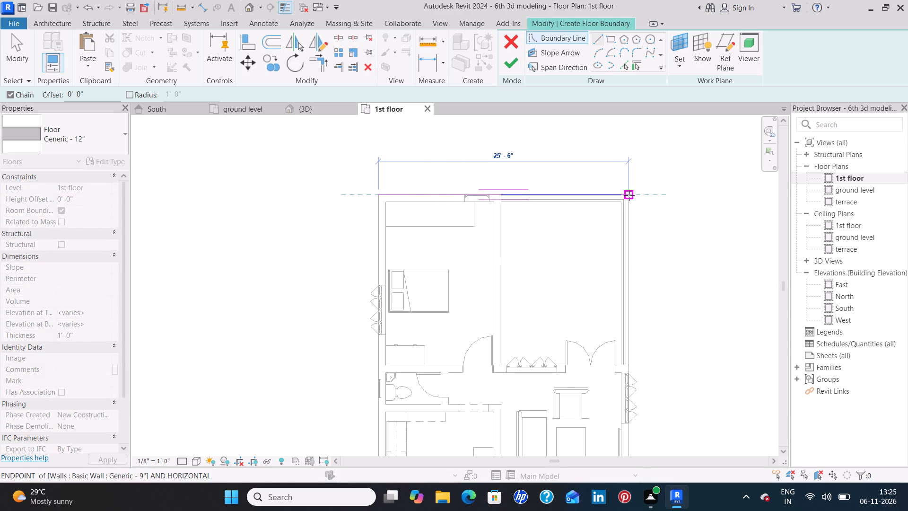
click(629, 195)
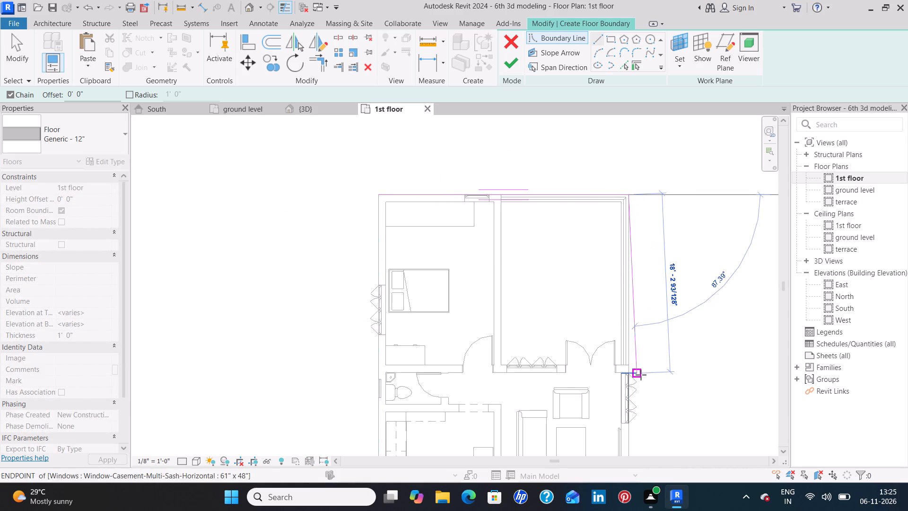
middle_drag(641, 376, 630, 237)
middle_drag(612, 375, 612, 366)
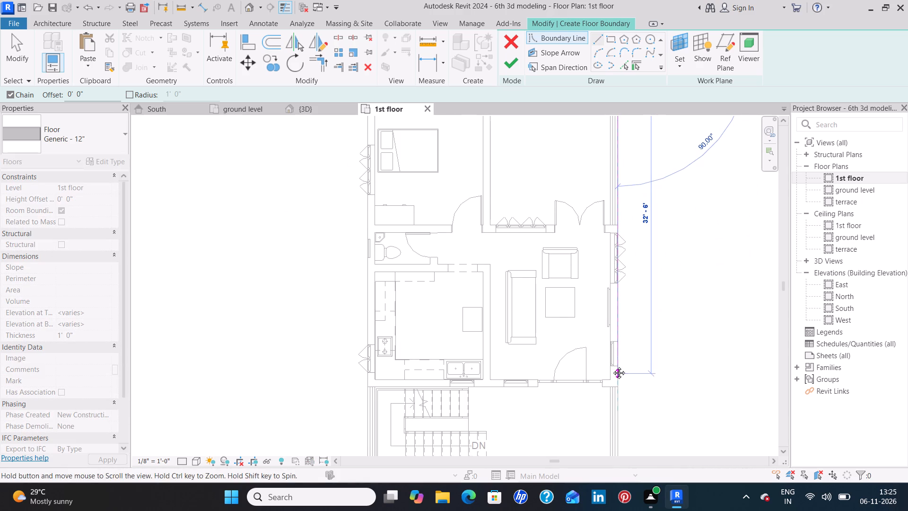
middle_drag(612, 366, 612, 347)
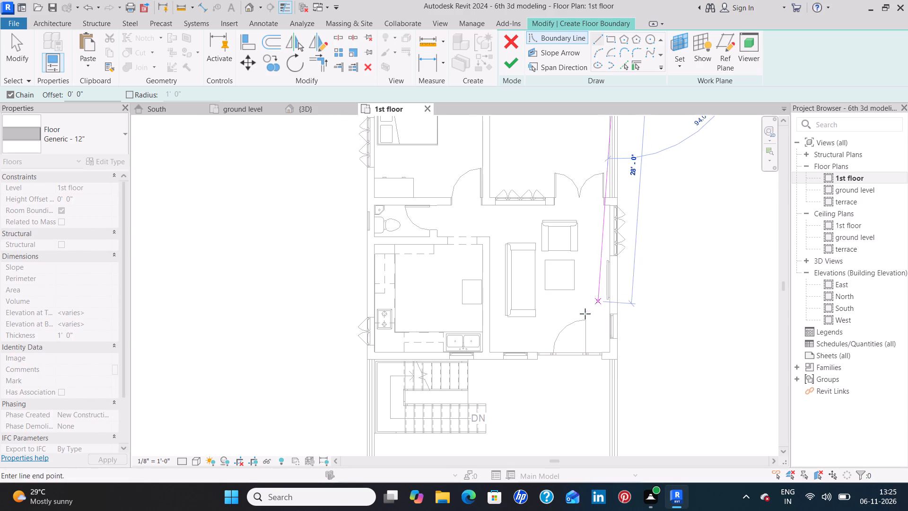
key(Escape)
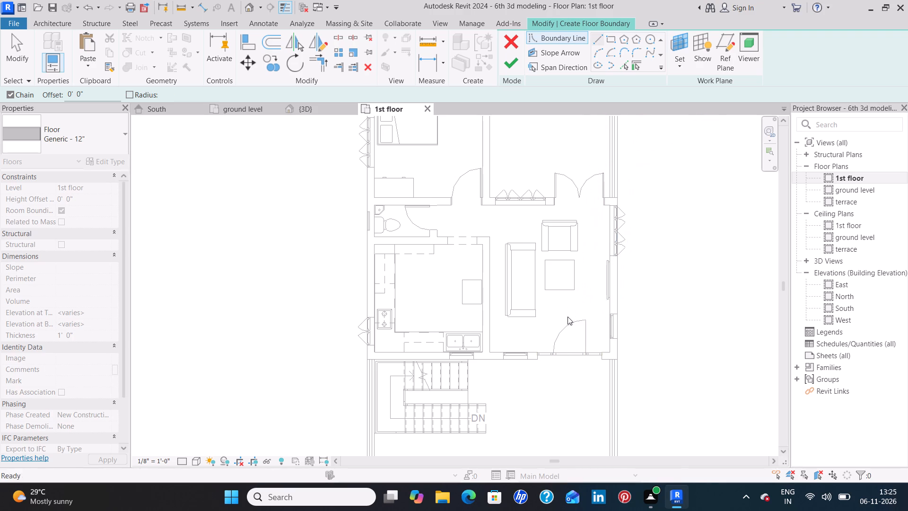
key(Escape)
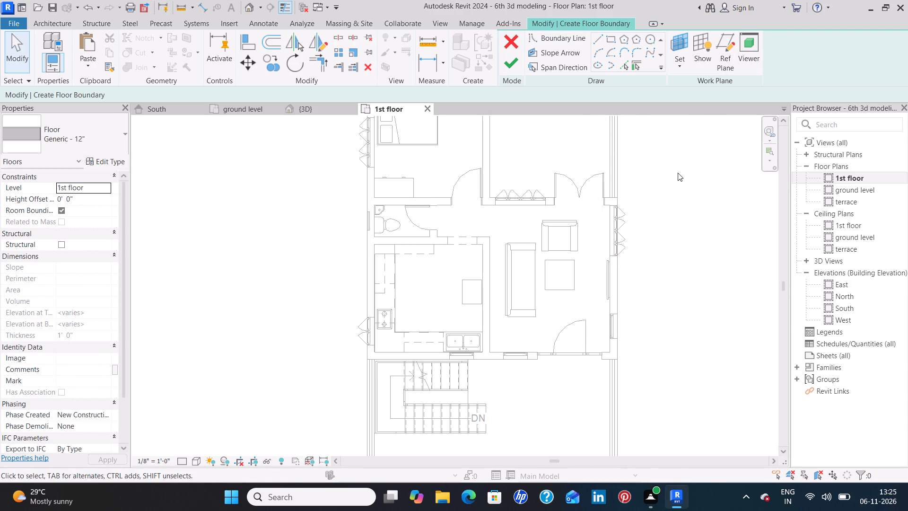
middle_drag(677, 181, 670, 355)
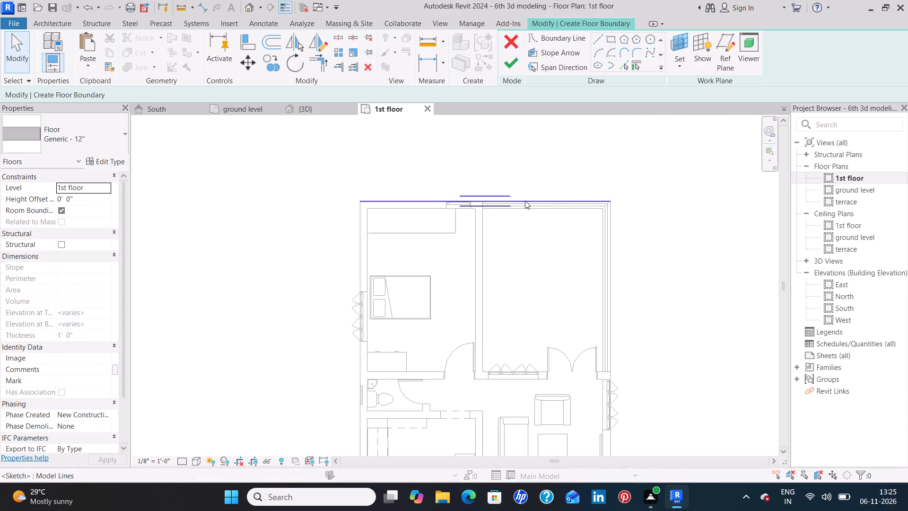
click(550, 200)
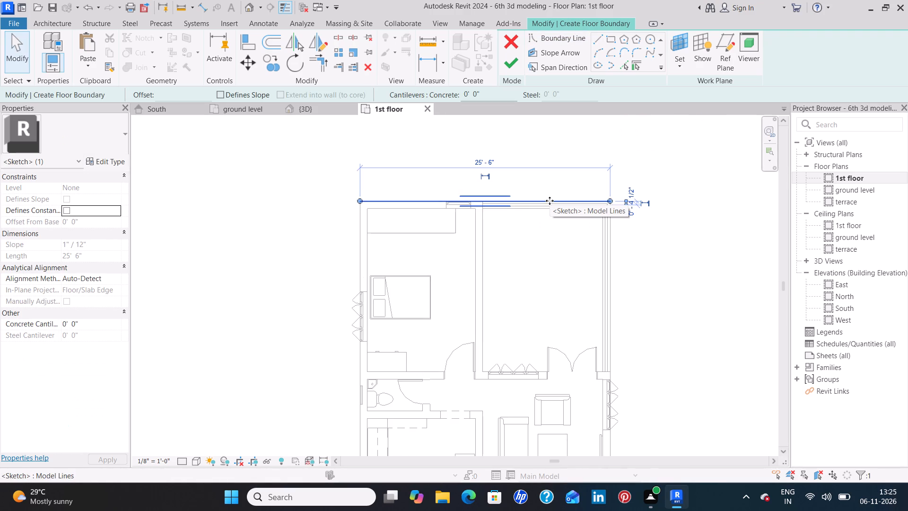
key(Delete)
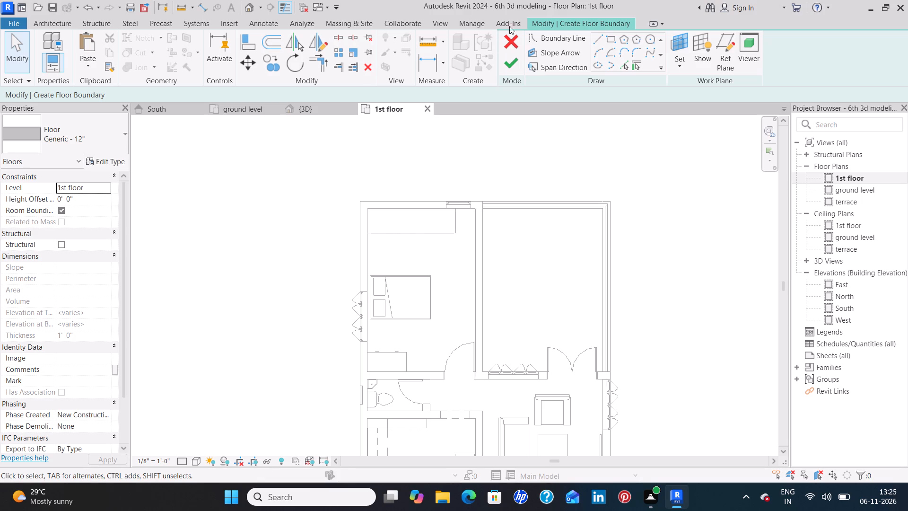
Sketch the boundary 12' 6" along the bedroom's rear wall, 17' 4 1/2" down its terrace-side wall, and 13' 0" across past the double door.
click(554, 37)
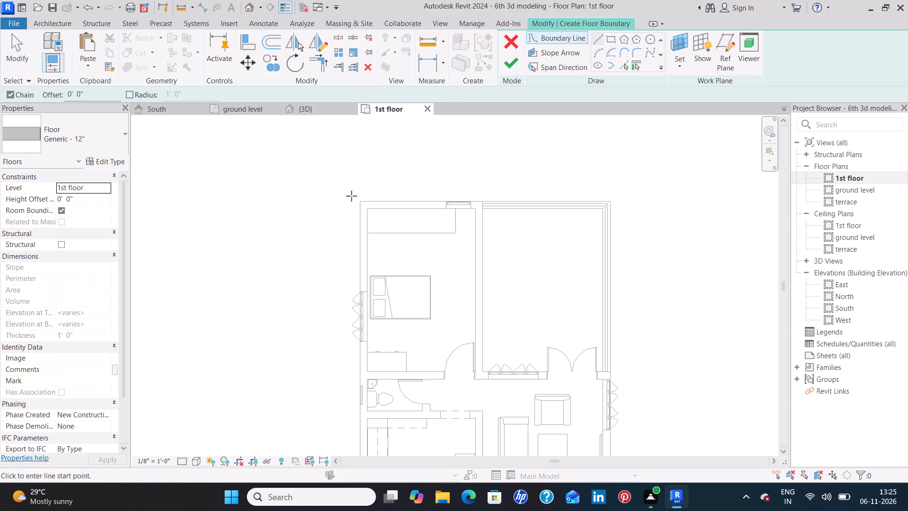
scroll(359, 198, up, 3)
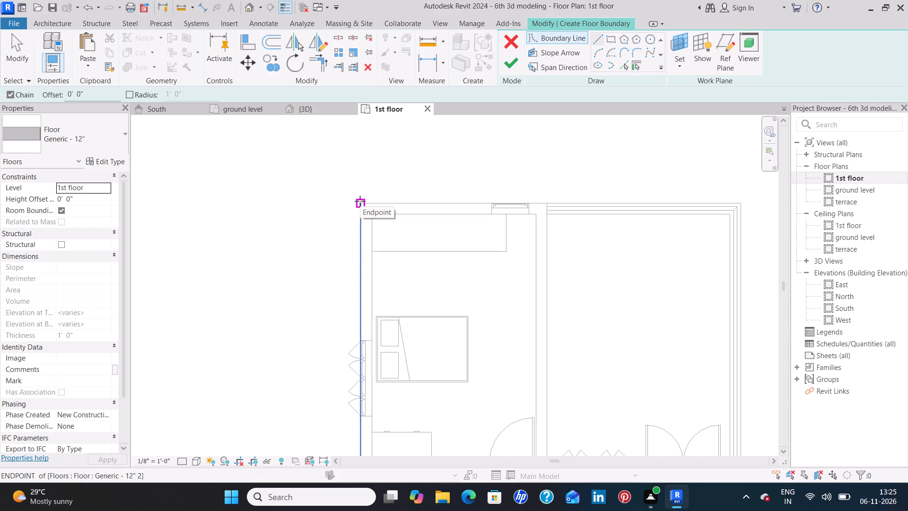
click(359, 202)
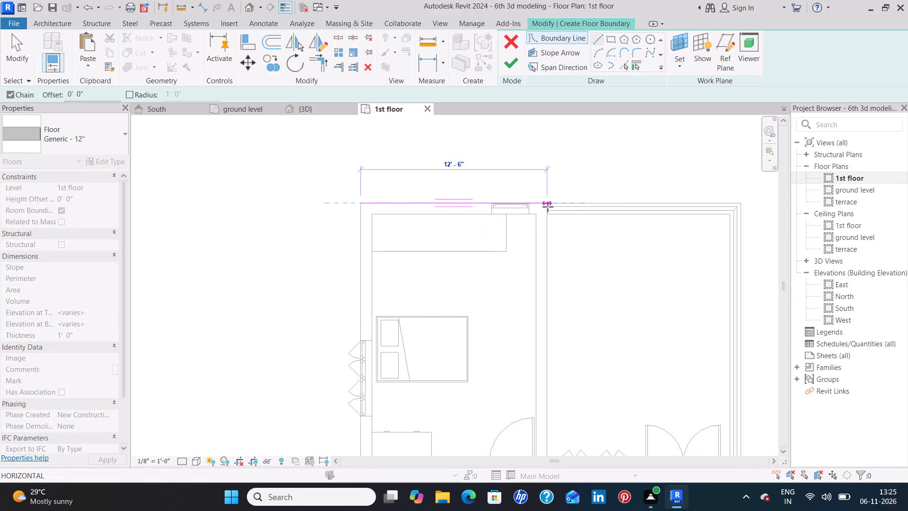
click(546, 204)
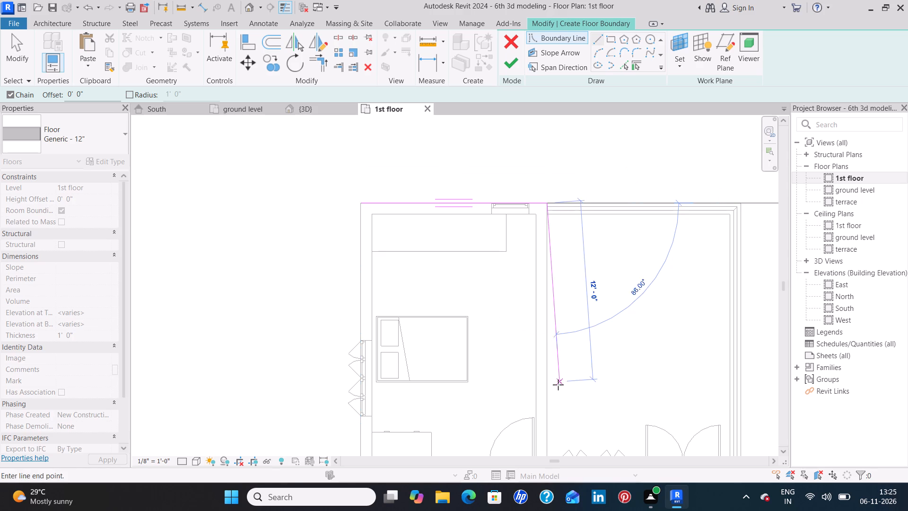
middle_drag(558, 385, 541, 268)
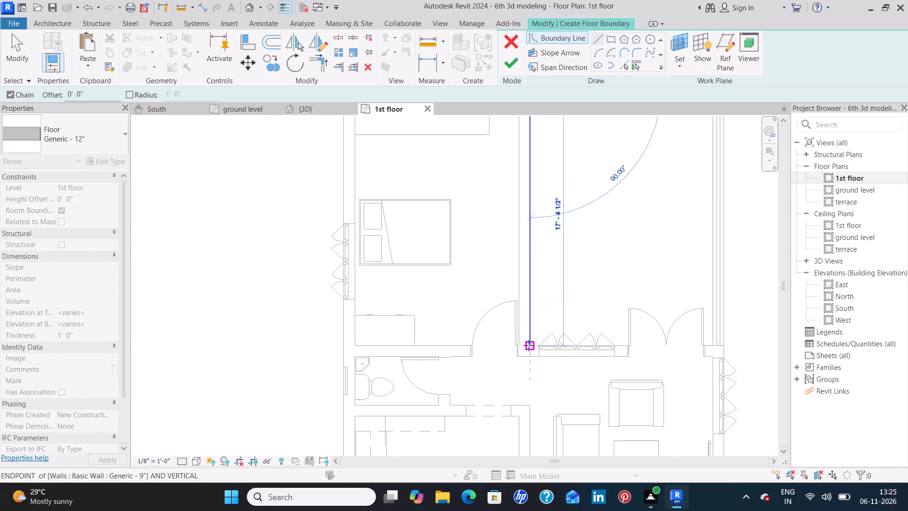
click(529, 344)
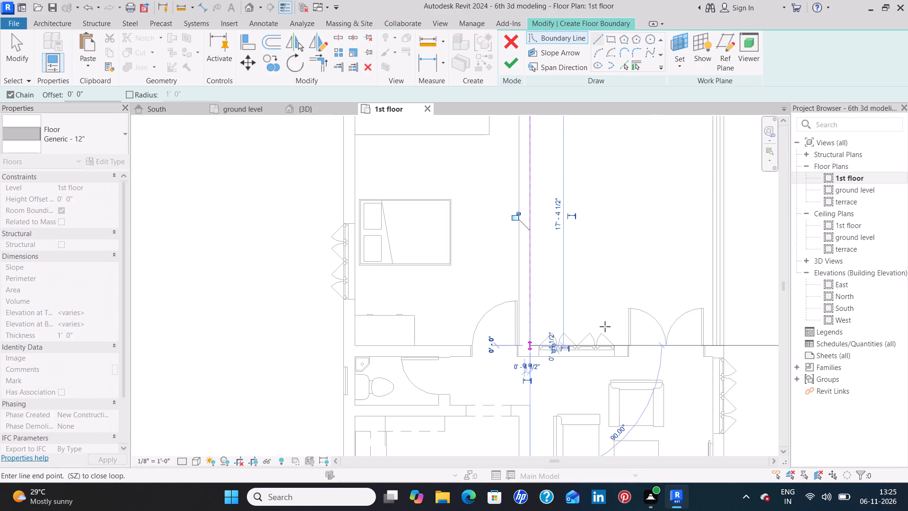
click(723, 344)
Continue the boundary 28' 9 1/4" down the living-room side, along the front balcony edge, and up the opposite side to close the loop.
middle_drag(715, 332, 663, 239)
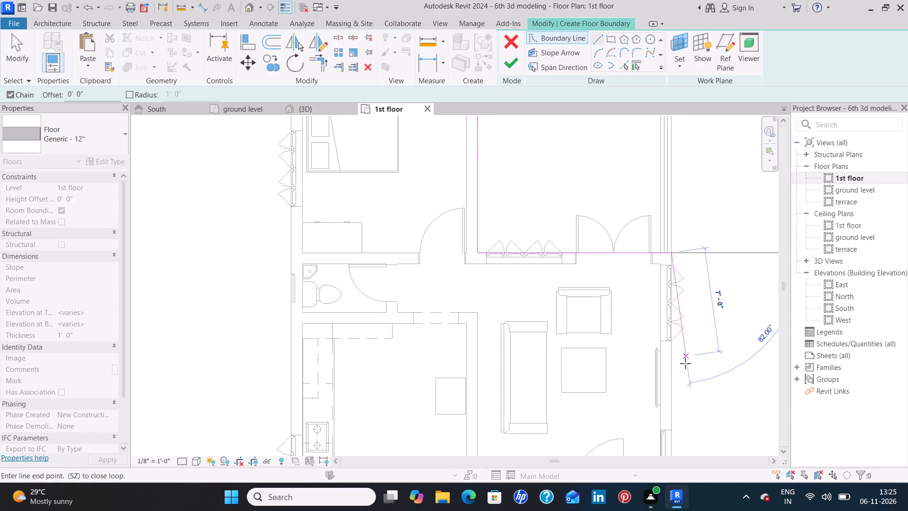
middle_drag(682, 376, 671, 234)
middle_drag(658, 370, 654, 307)
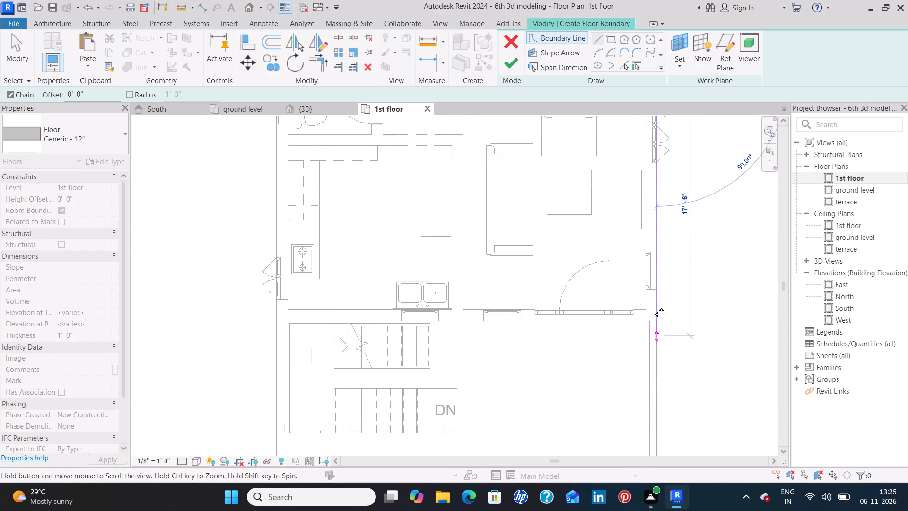
middle_drag(654, 307, 654, 267)
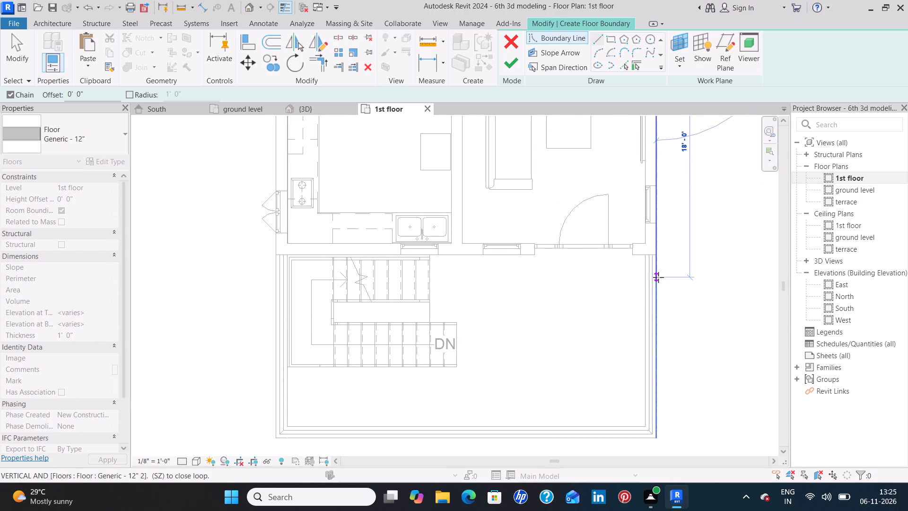
click(656, 439)
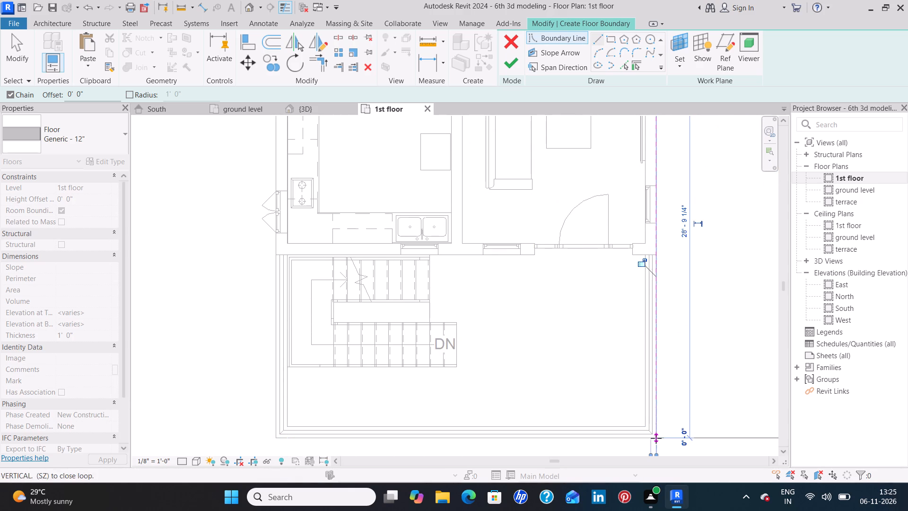
click(276, 437)
middle_drag(272, 250, 291, 383)
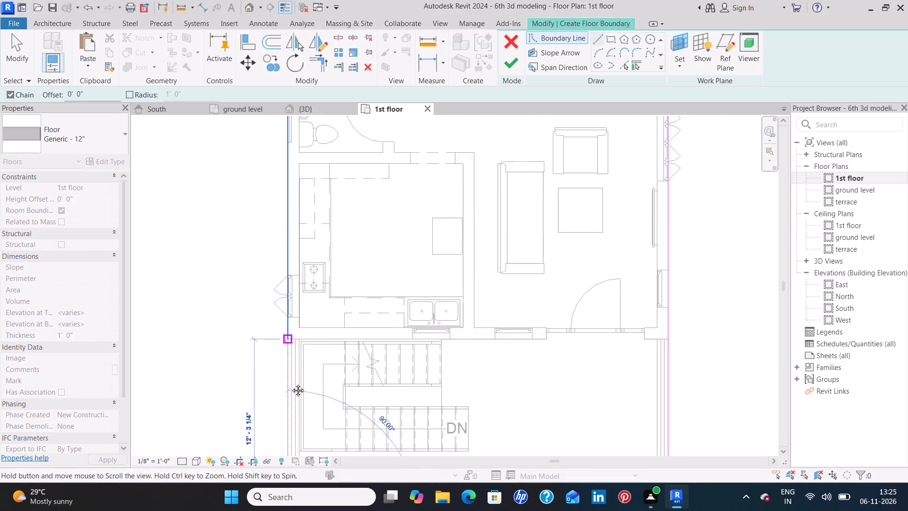
middle_drag(291, 383, 295, 409)
middle_drag(288, 164, 296, 393)
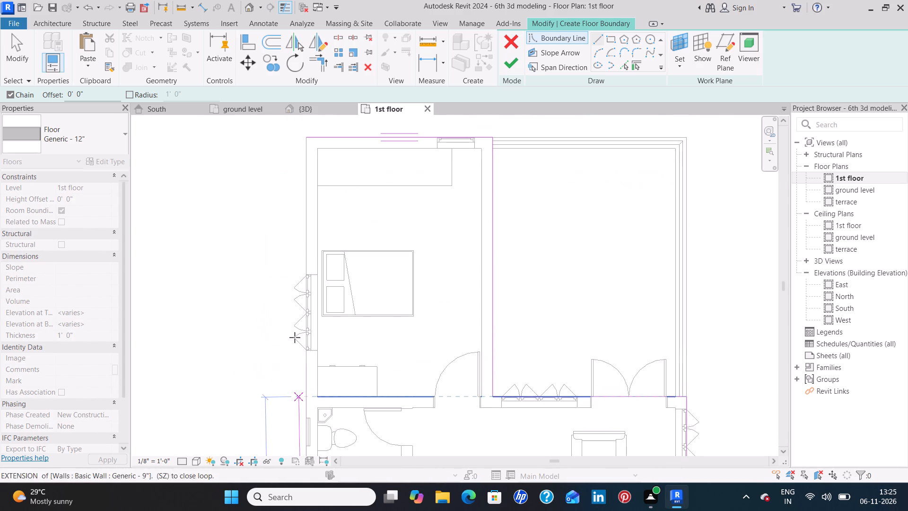
click(307, 137)
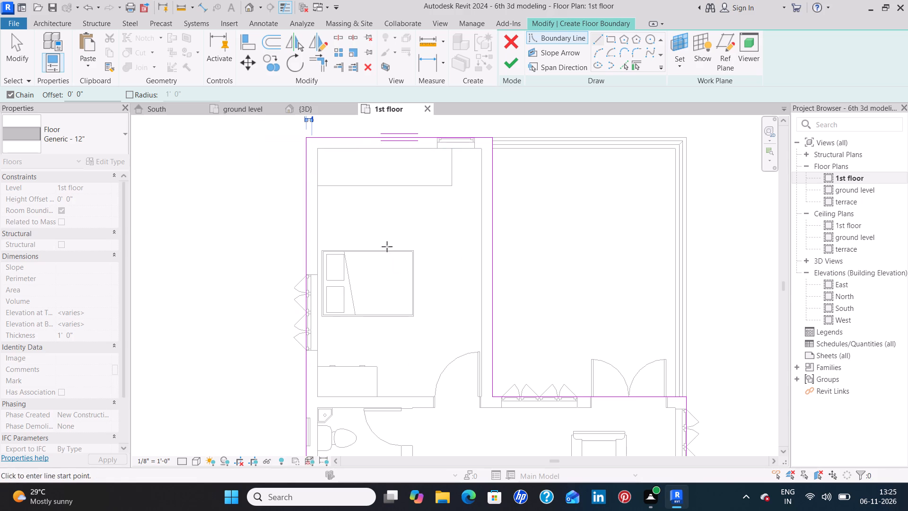
Sketch a closed stair-opening loop with sides of 4' 6 1/4", 1' 10", 3' 0", 11' 4 1/2", 7' 6 1/4" and 9' 6 1/2".
middle_drag(524, 265, 528, 156)
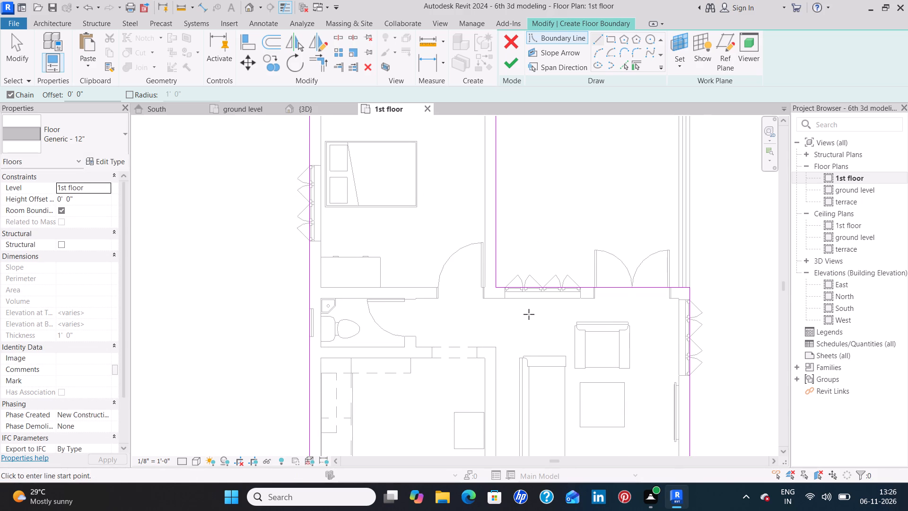
middle_drag(529, 293, 540, 186)
middle_drag(518, 373, 530, 213)
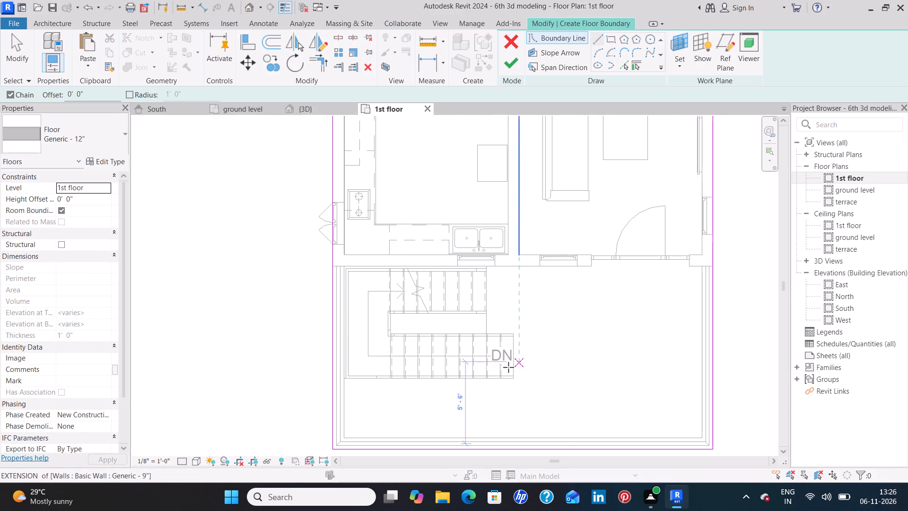
click(486, 267)
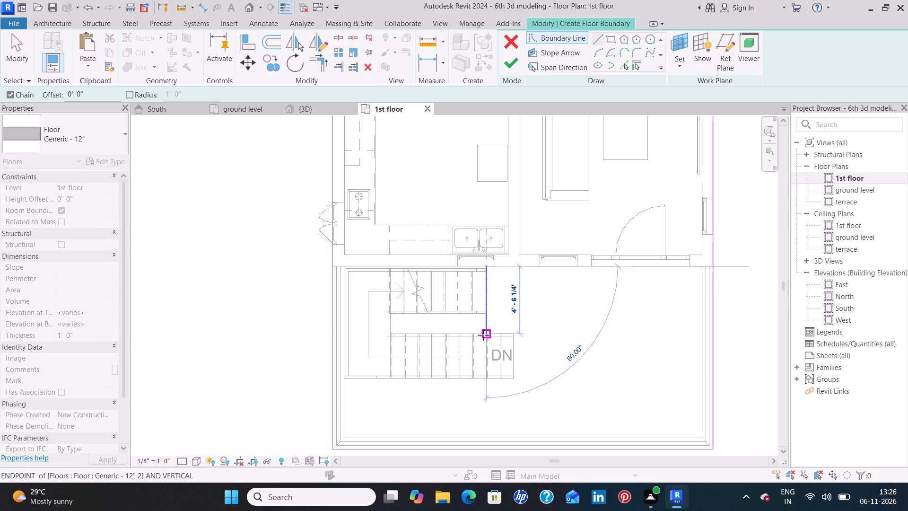
click(486, 334)
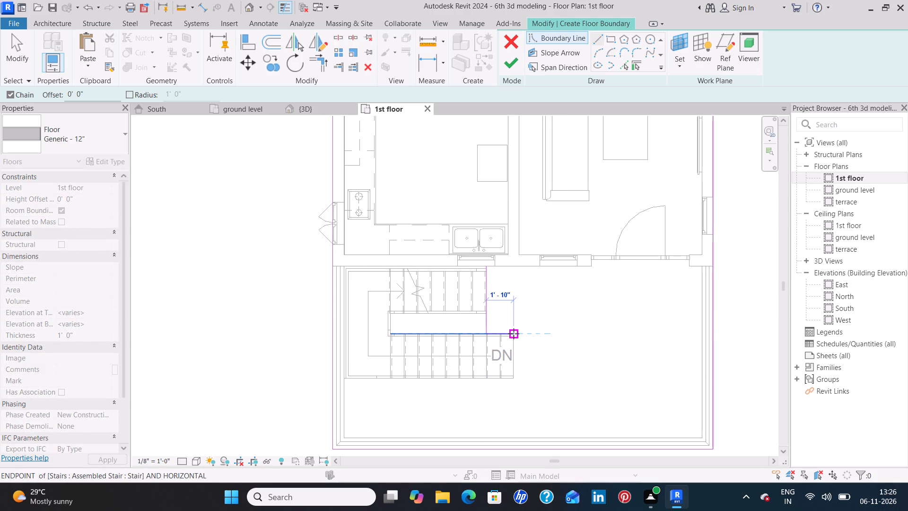
click(513, 333)
click(513, 378)
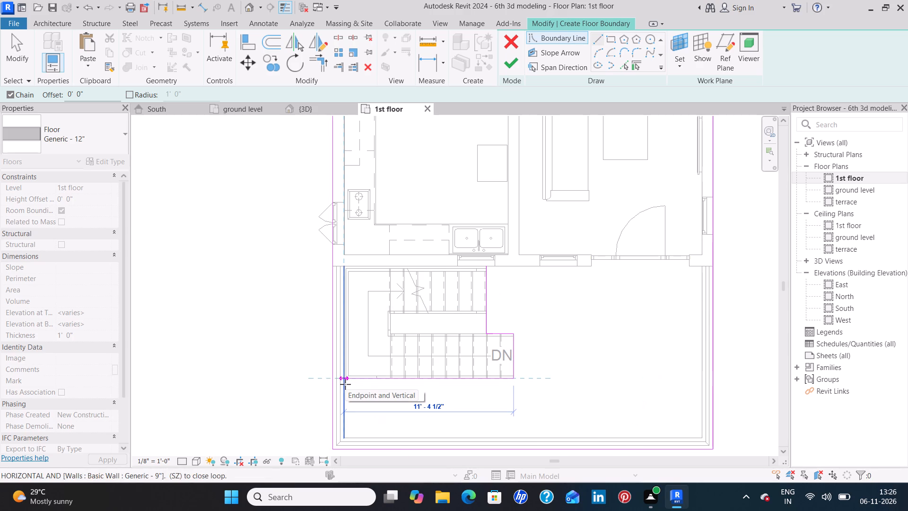
click(345, 384)
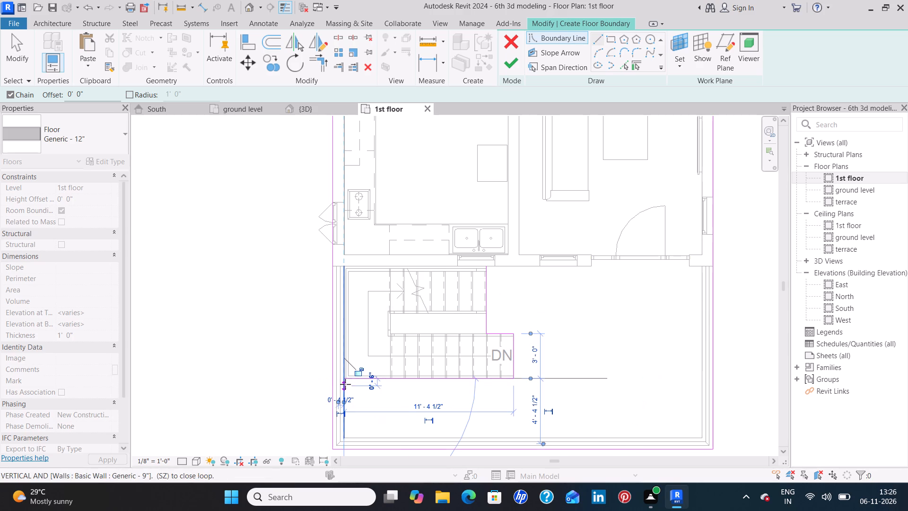
click(343, 266)
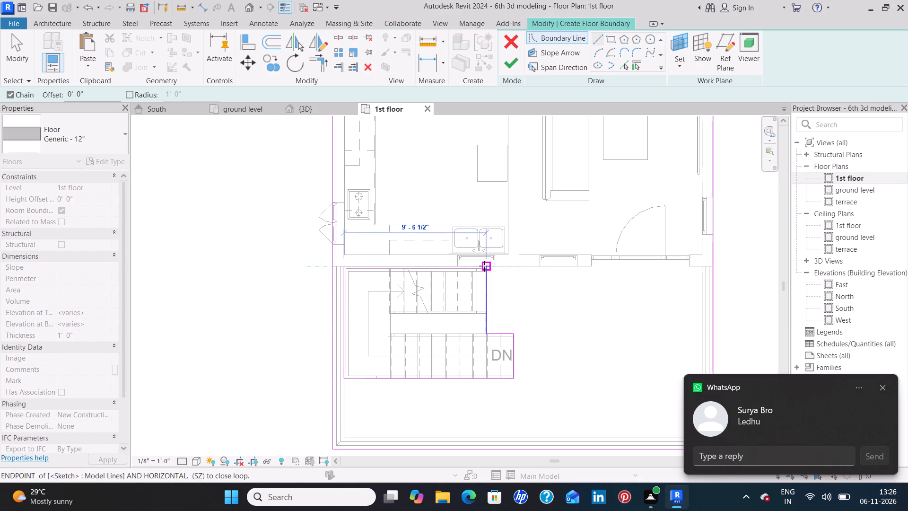
click(484, 266)
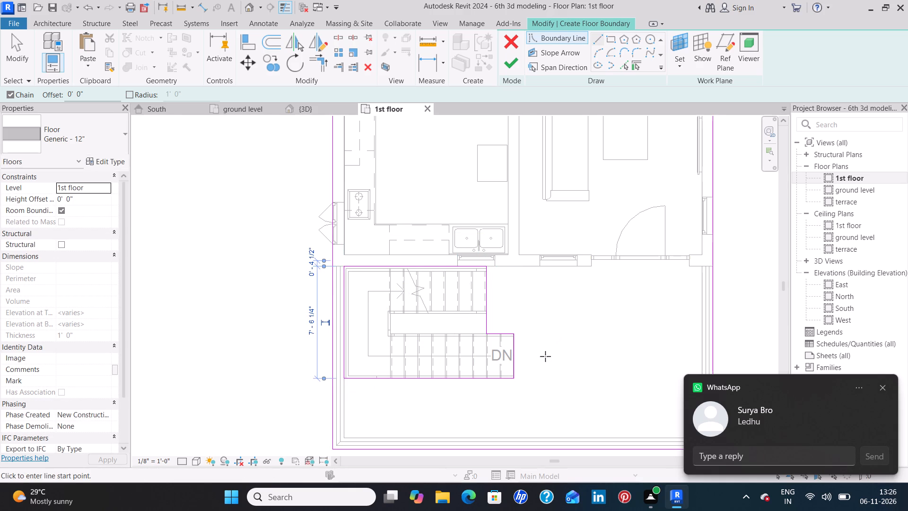
Finish the floor sketch and attach the walls below to the new floor's bottom.
click(510, 65)
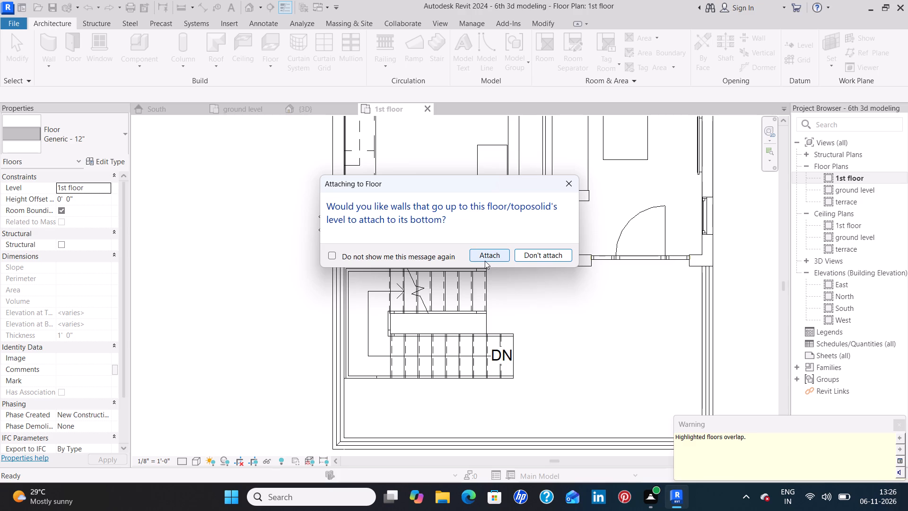
click(495, 253)
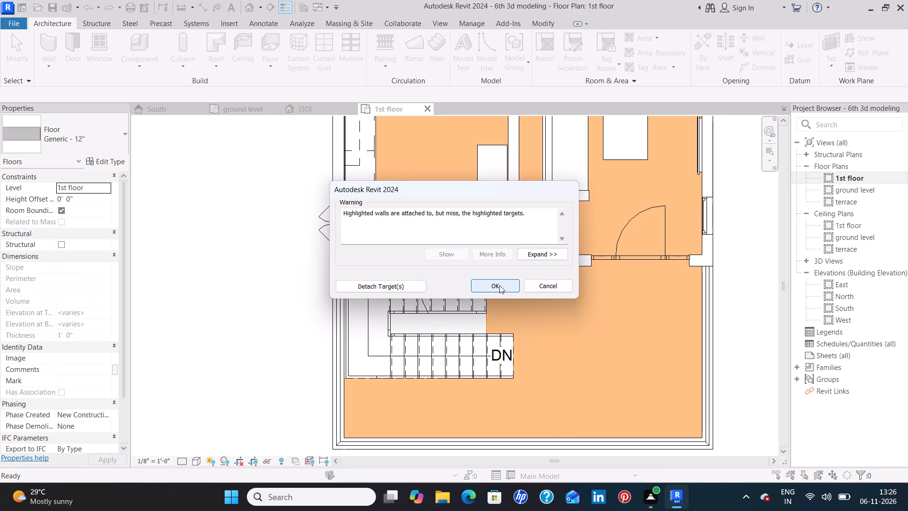
click(107, 187)
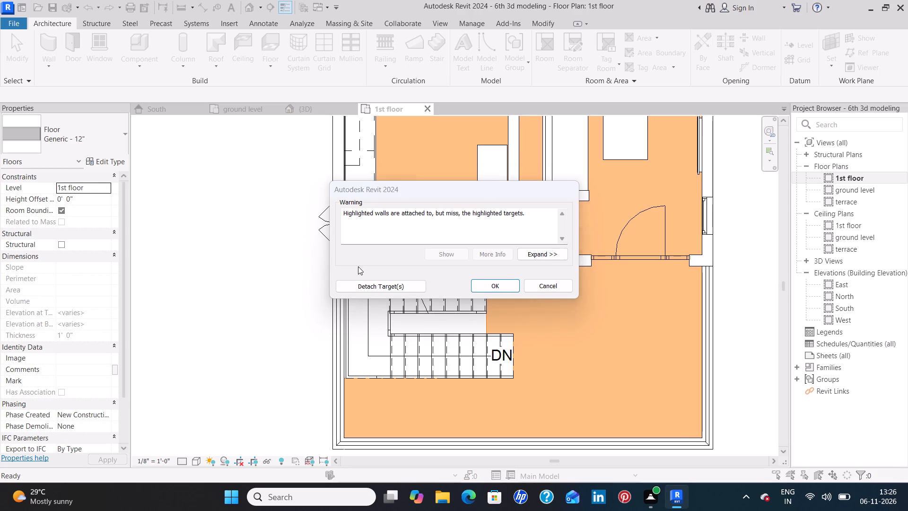
click(485, 288)
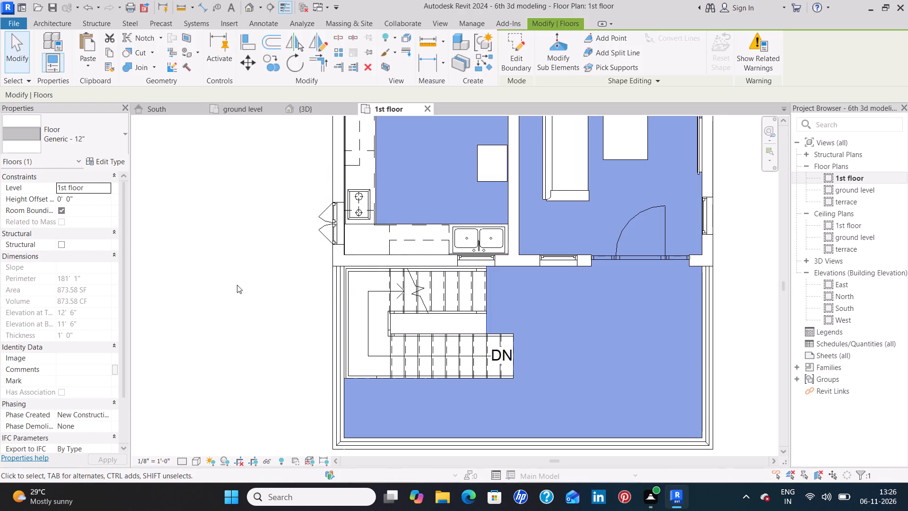
In the 3D view, change the new floor's level to terrace and clear the selection.
click(298, 110)
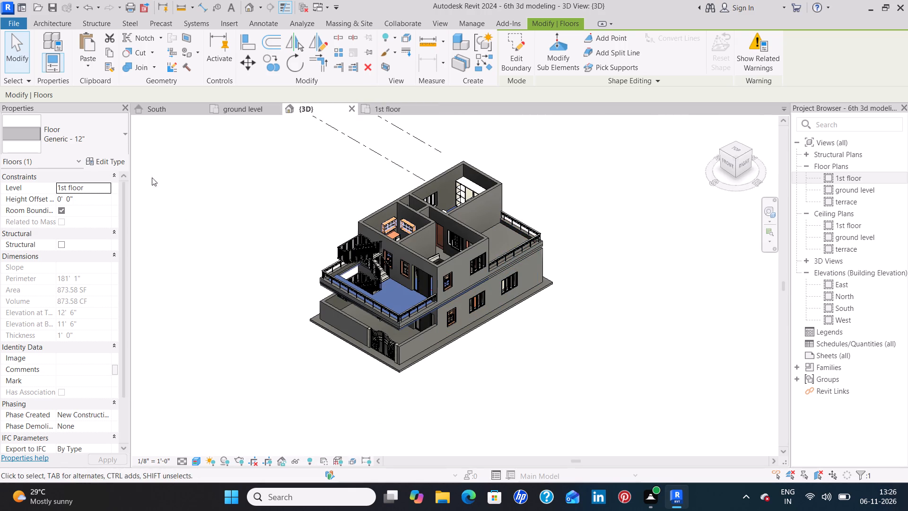
click(109, 188)
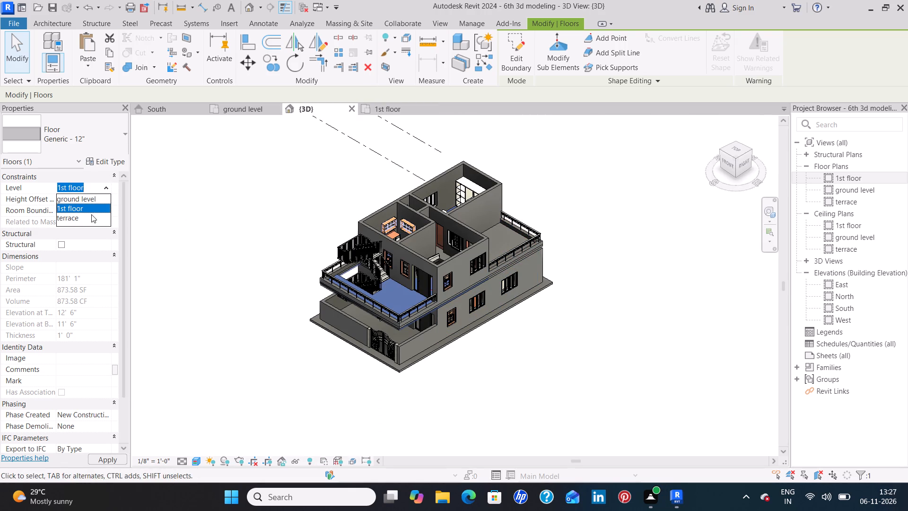
click(87, 218)
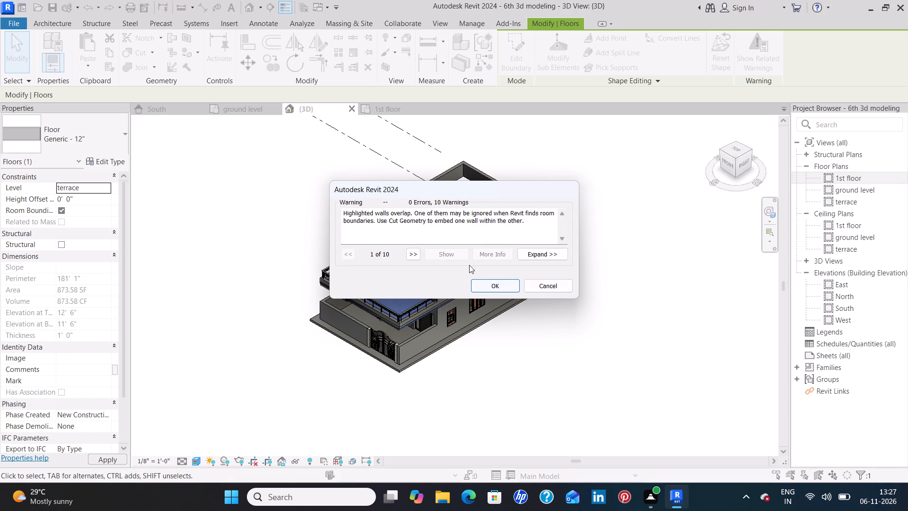
click(491, 286)
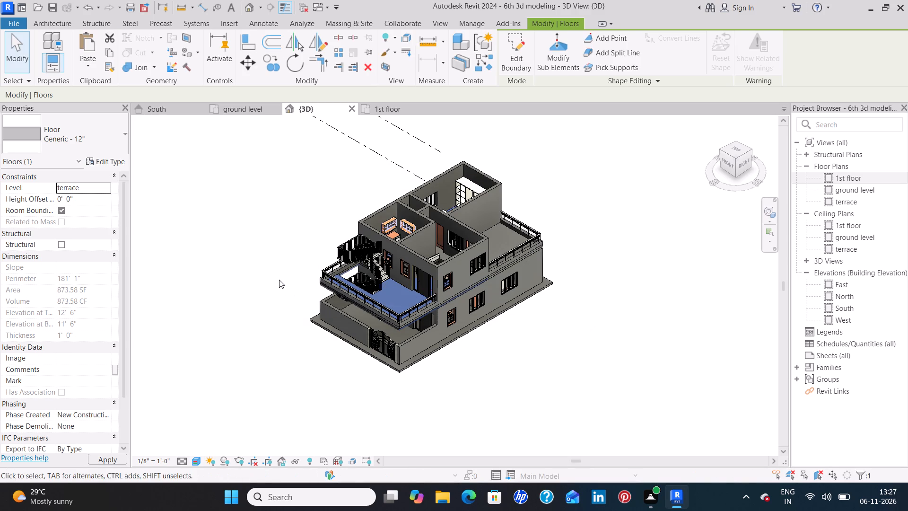
click(279, 280)
click(251, 266)
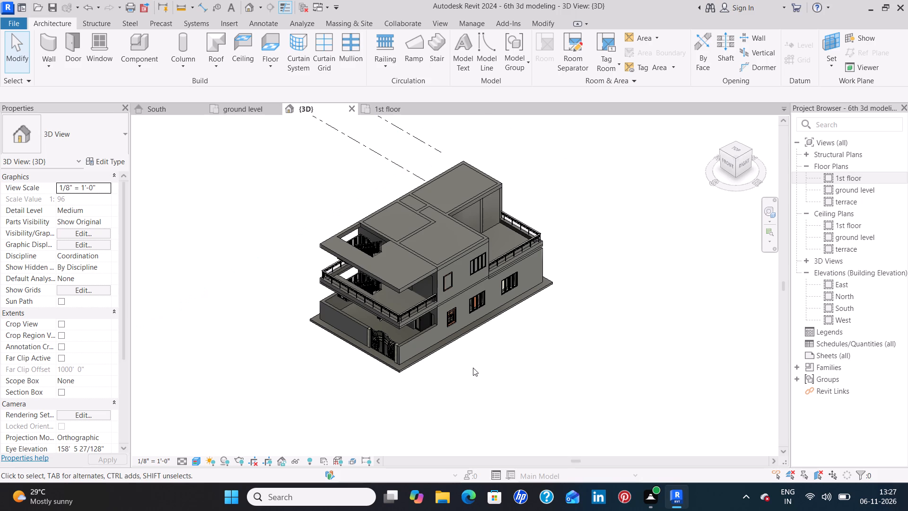
Examine the terrace ceiling plan, the 1st floor plan and the roof slab in the 3D view, then close the terrace ceiling plan.
click(865, 251)
click(865, 251)
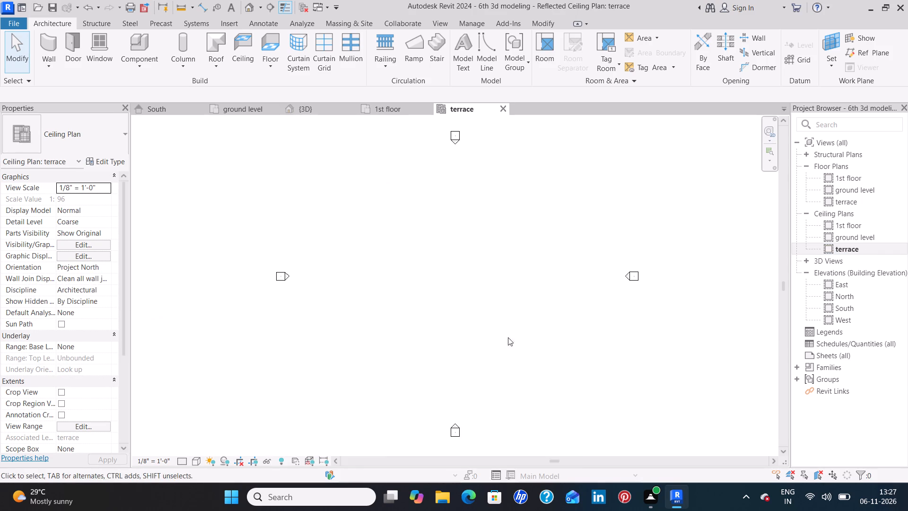
scroll(530, 332, down, 13)
scroll(611, 350, up, 11)
scroll(611, 351, down, 5)
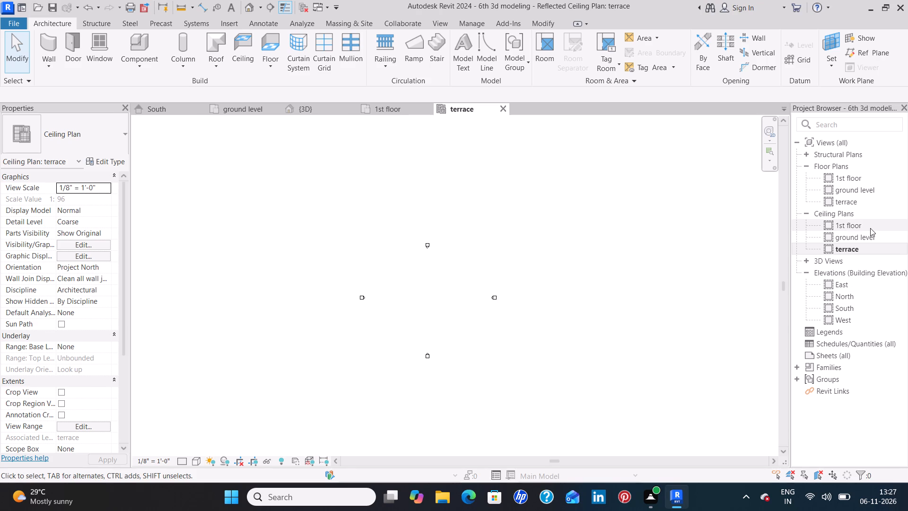
double_click(402, 115)
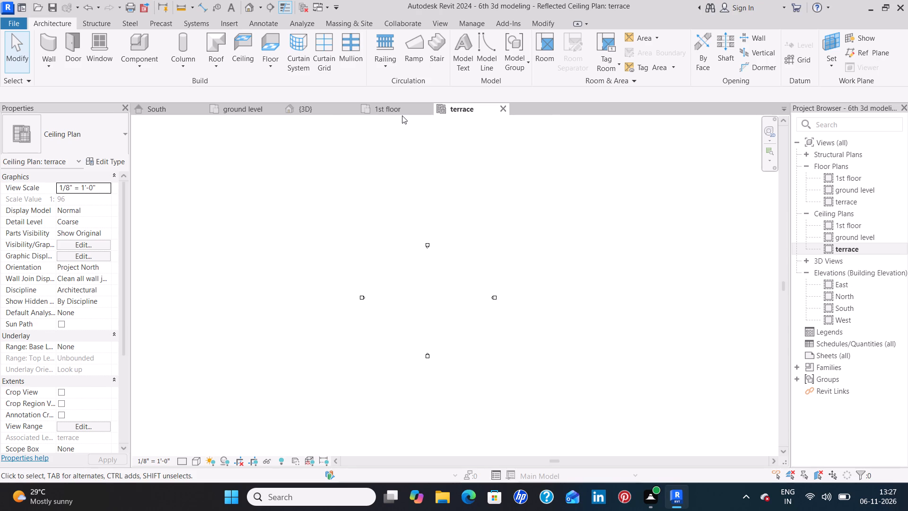
double_click(394, 109)
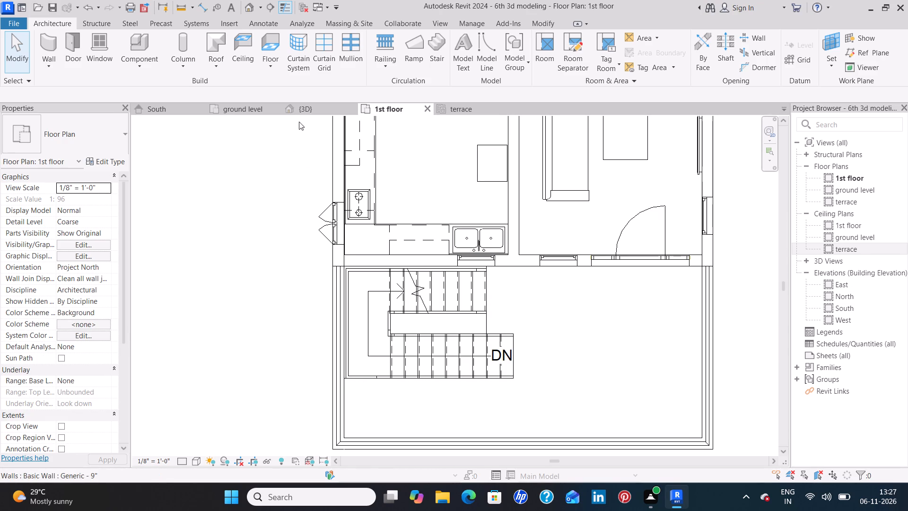
click(314, 112)
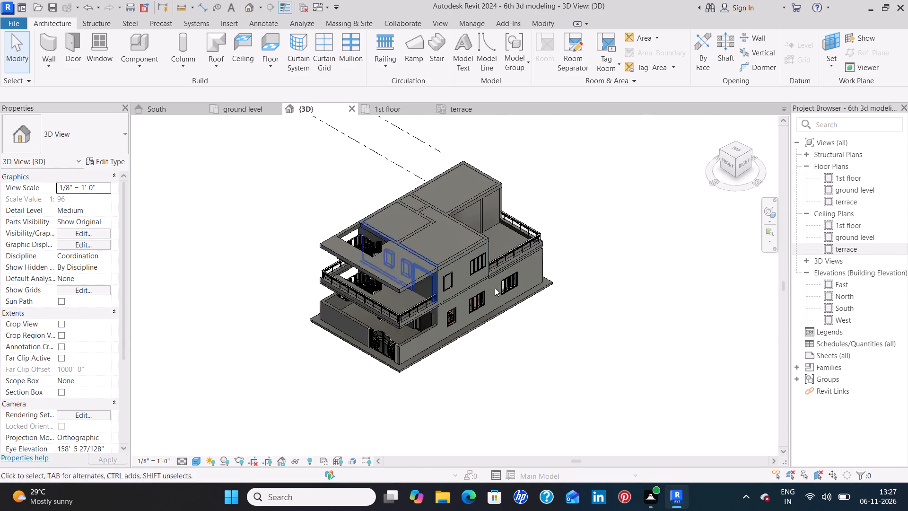
click(479, 113)
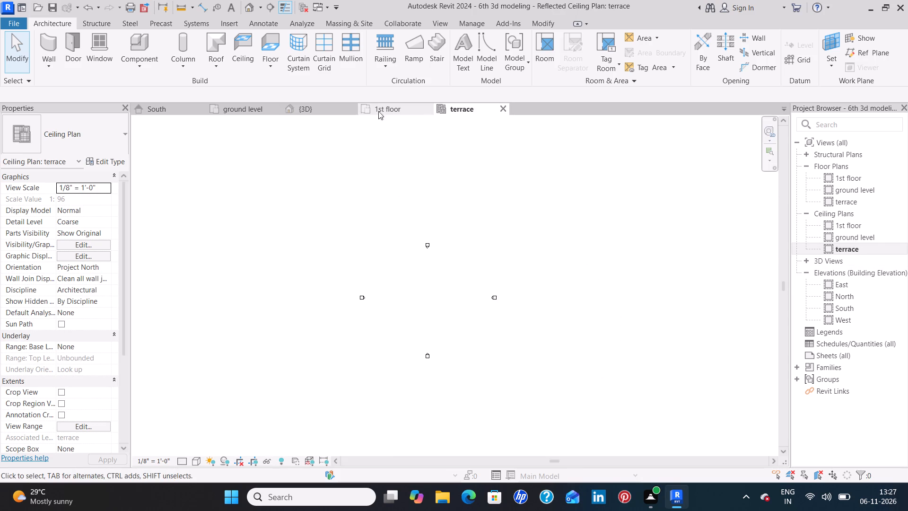
click(316, 109)
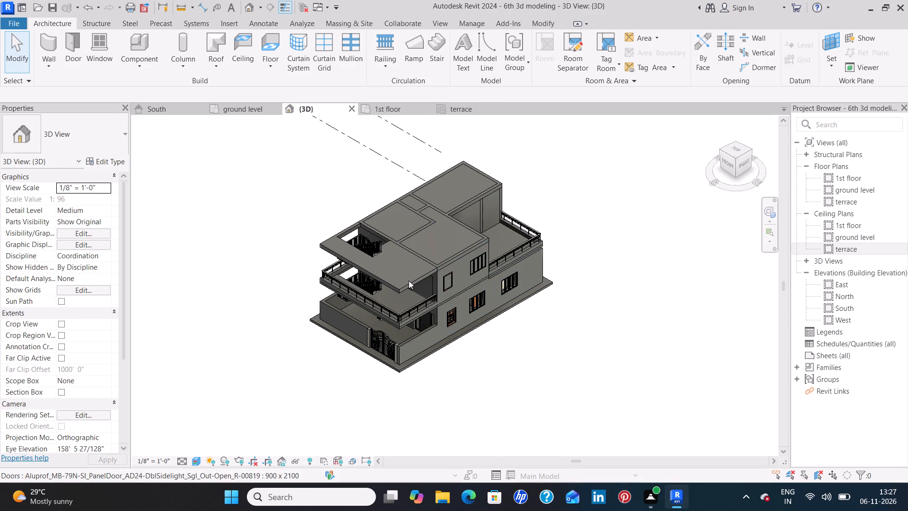
click(407, 284)
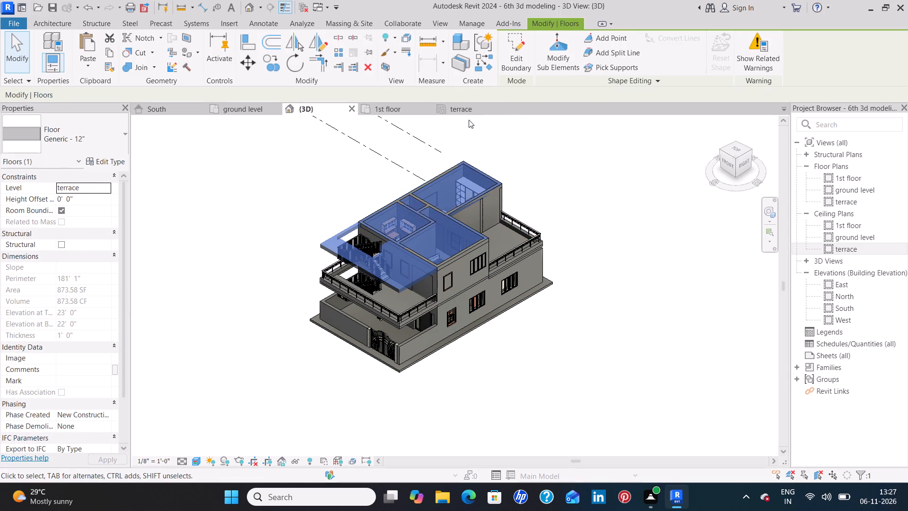
click(467, 115)
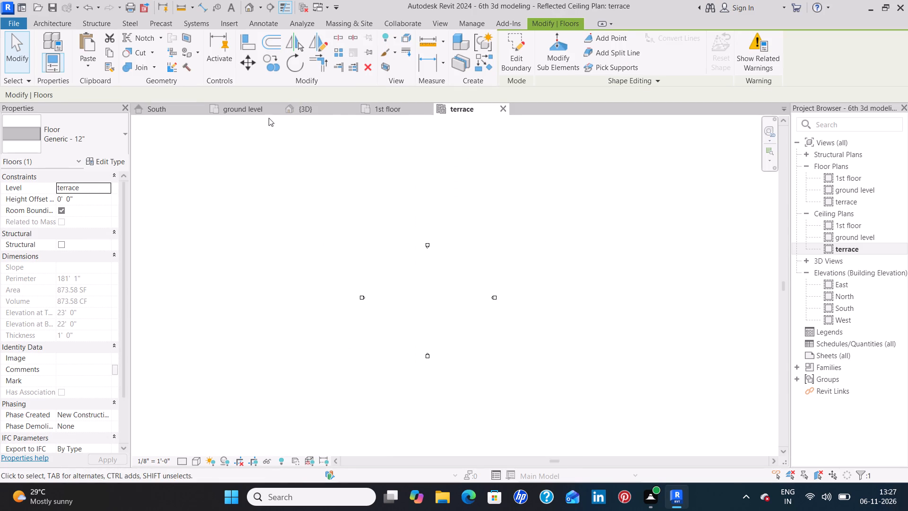
click(500, 110)
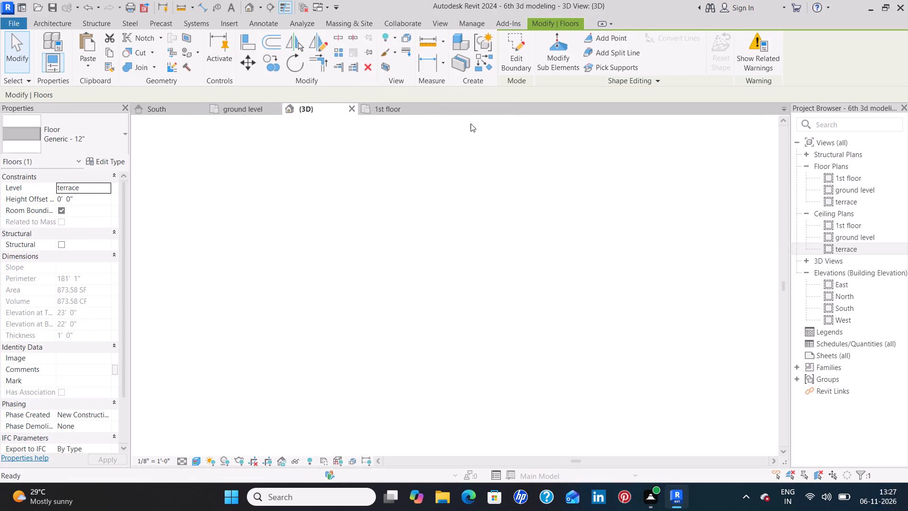
In the South elevation, select the terrace roof slab and duplicate its floor type as Generic - 12" 3.
click(172, 106)
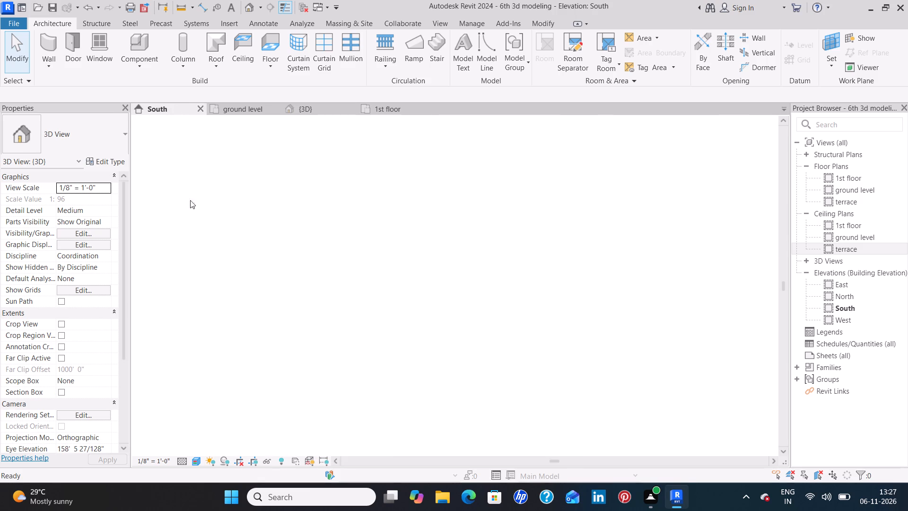
scroll(503, 282, up, 6)
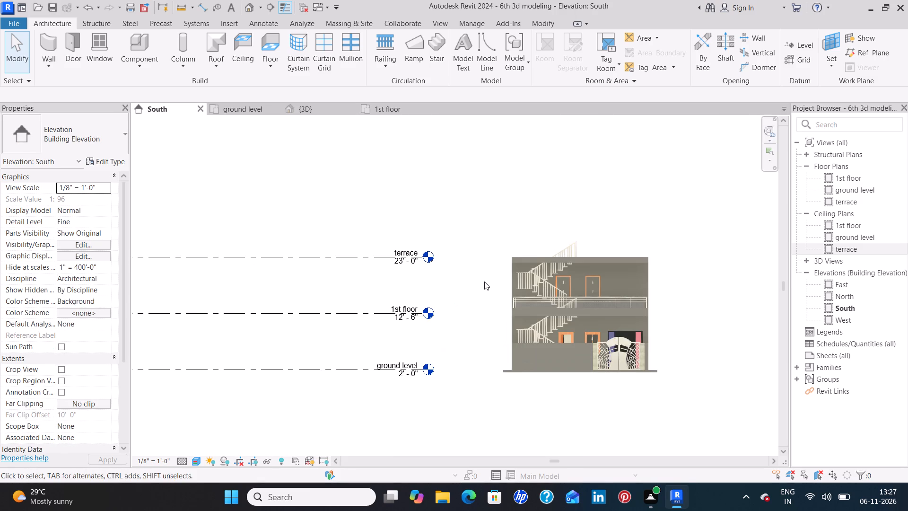
scroll(484, 282, up, 1)
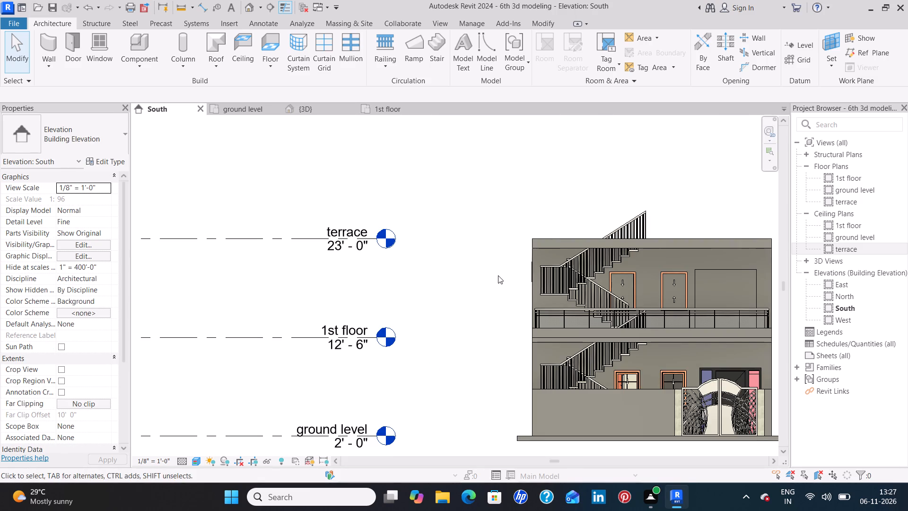
click(617, 242)
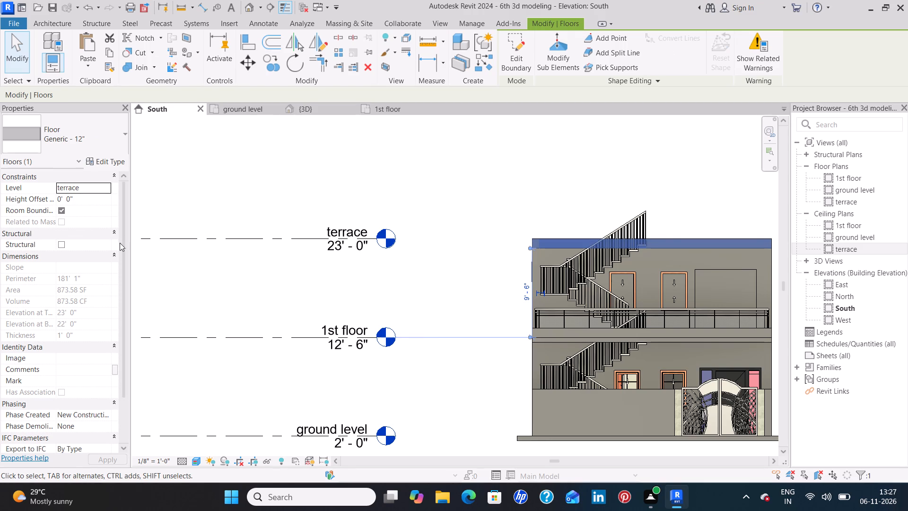
click(117, 145)
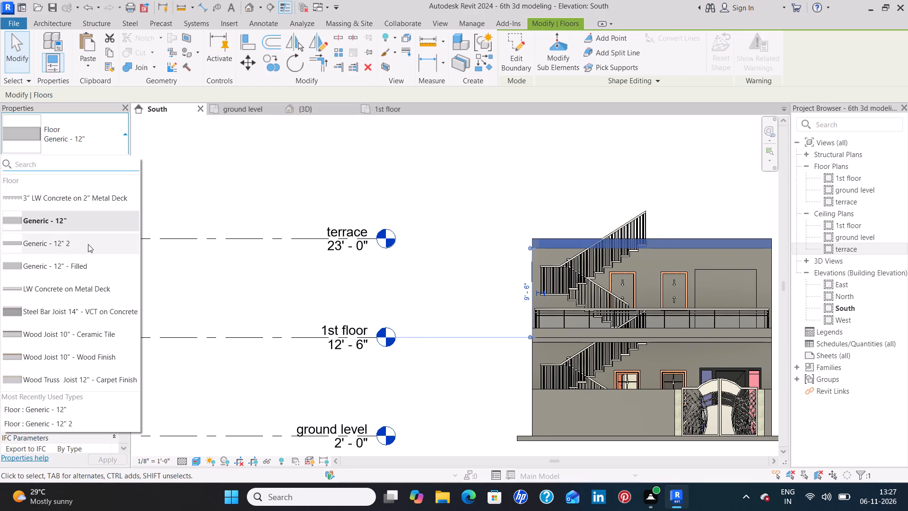
scroll(84, 256, up, 3)
scroll(84, 256, down, 4)
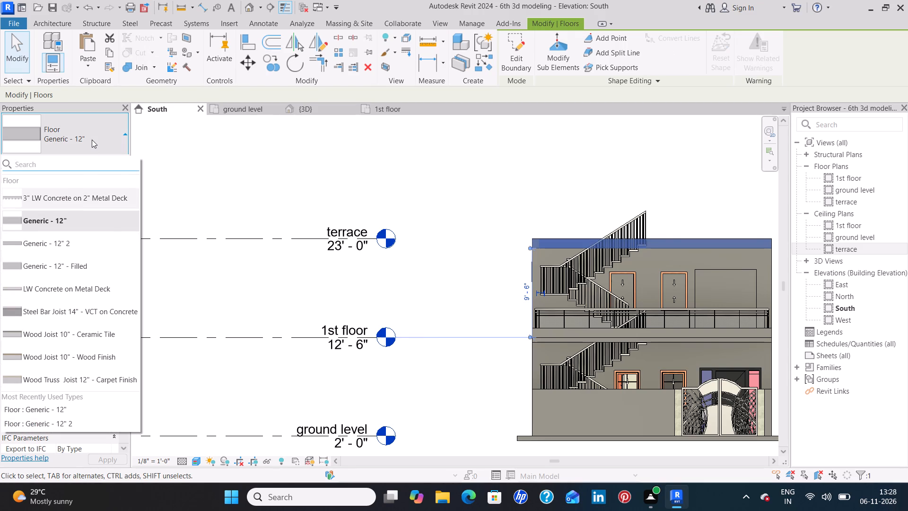
click(92, 140)
click(111, 159)
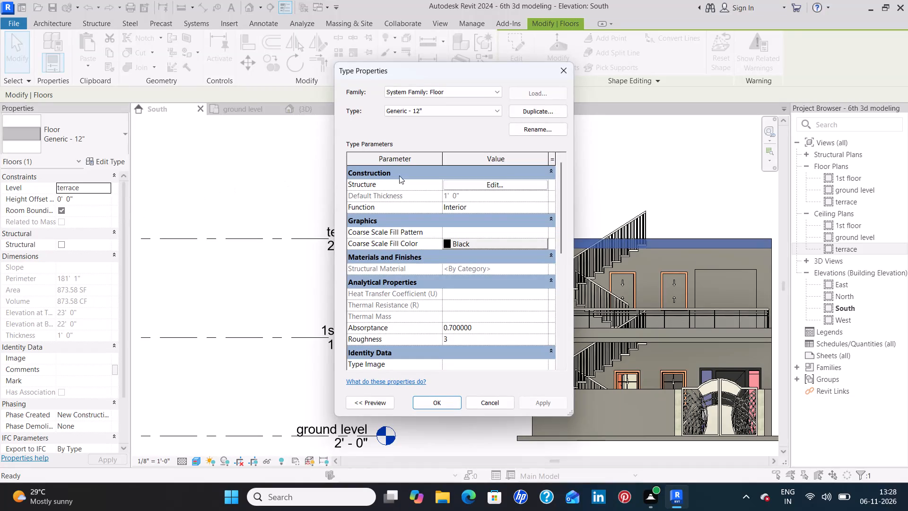
click(528, 112)
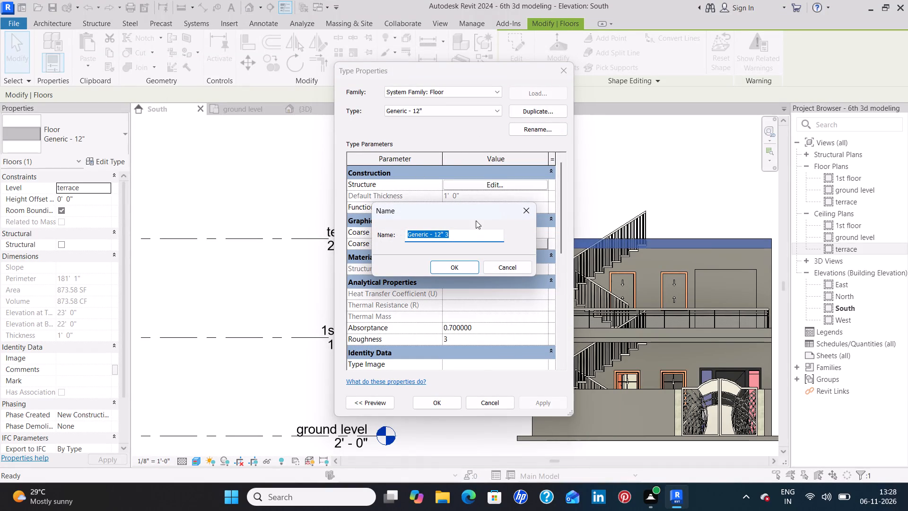
click(454, 269)
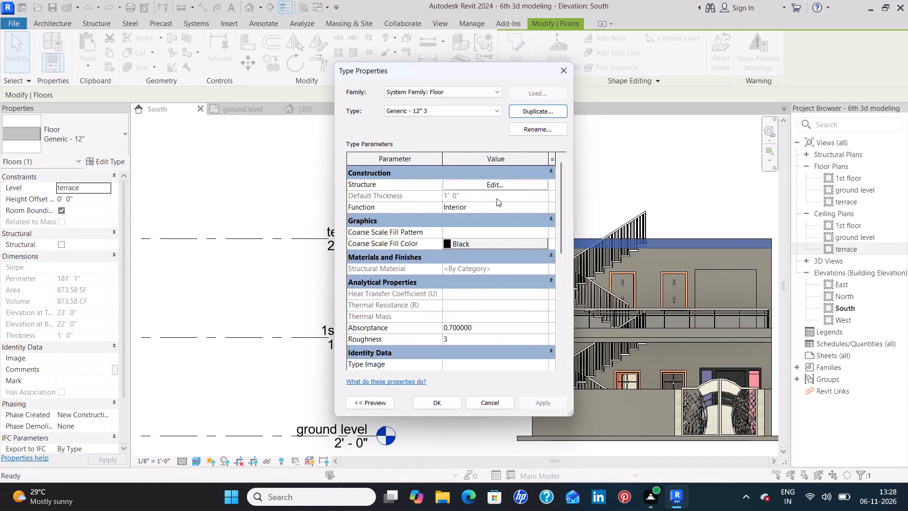
Set the structure layer of the duplicated floor type to 6" thick, apply it to the roof slab and clear the selection.
click(519, 184)
click(450, 190)
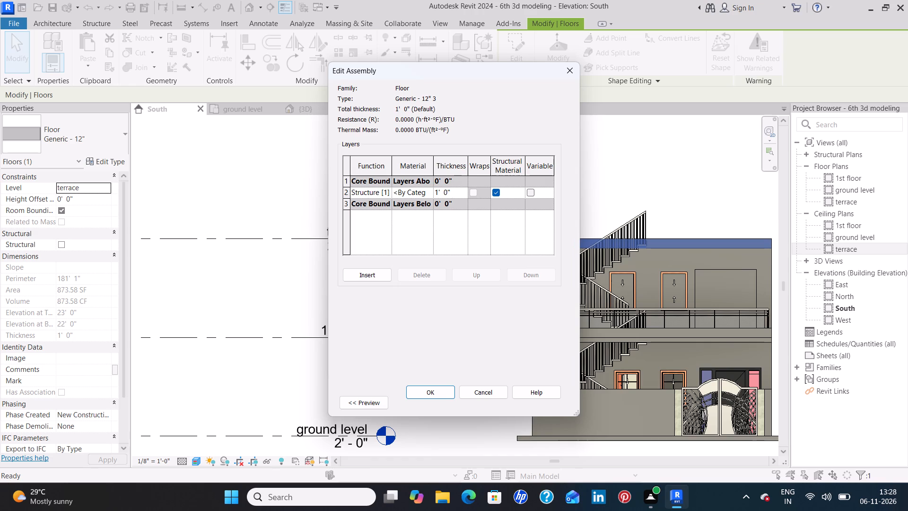
key(BackSpace)
key(BackSpace)
key(BackSpace)
key(BackSpace)
key(BackSpace)
key(BackSpace)
key(6)
key(shift+quotedbl)
click(439, 394)
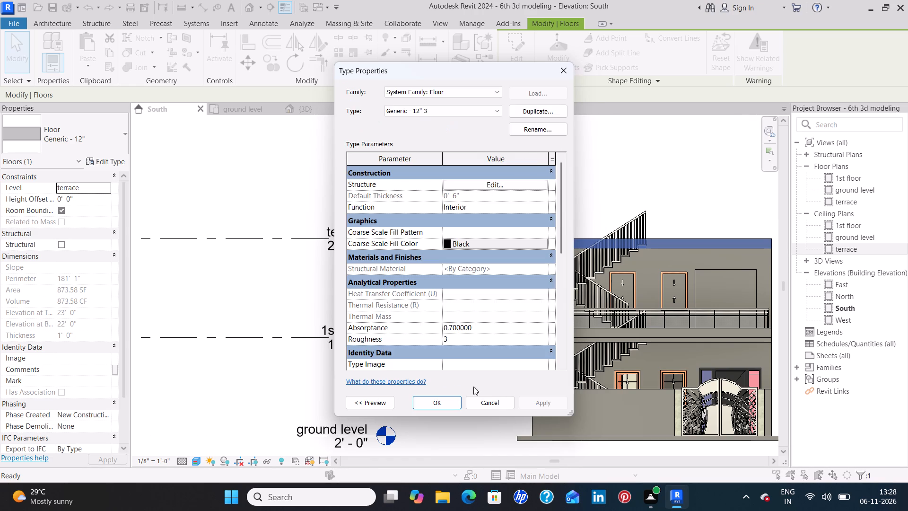
click(538, 398)
click(428, 402)
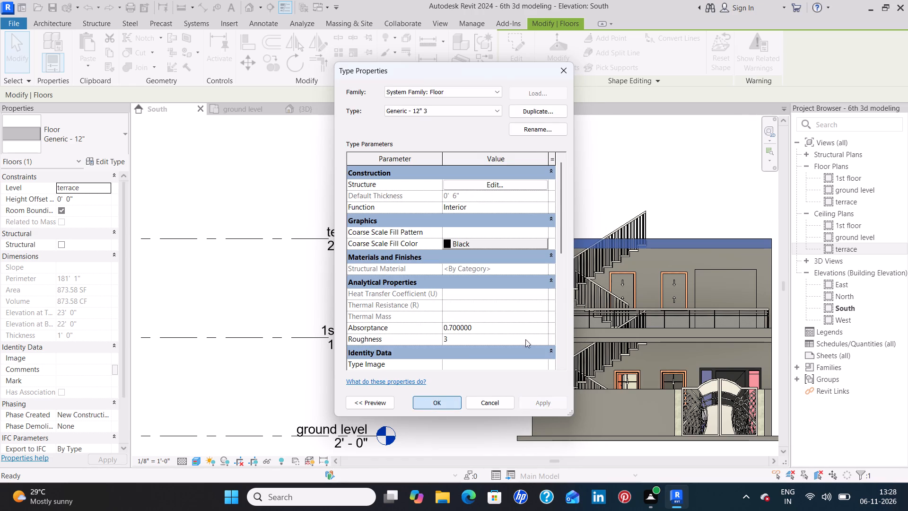
click(687, 205)
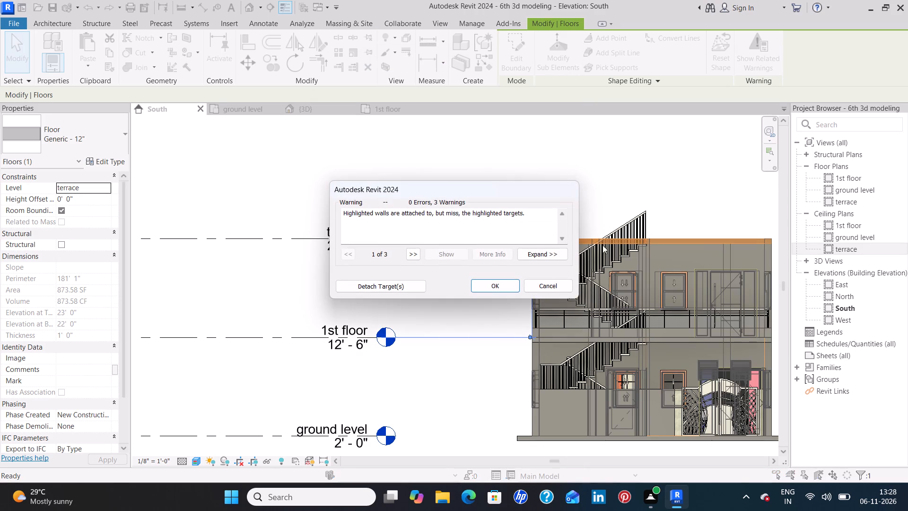
click(490, 288)
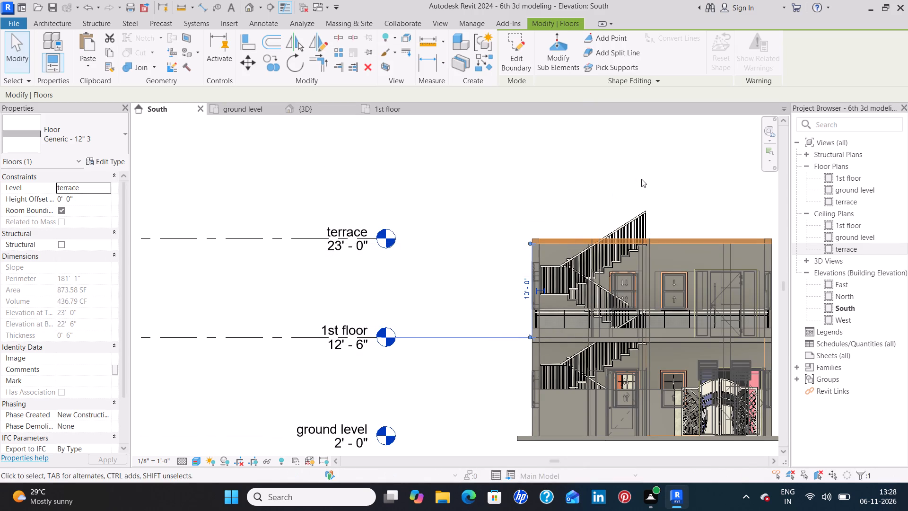
click(641, 179)
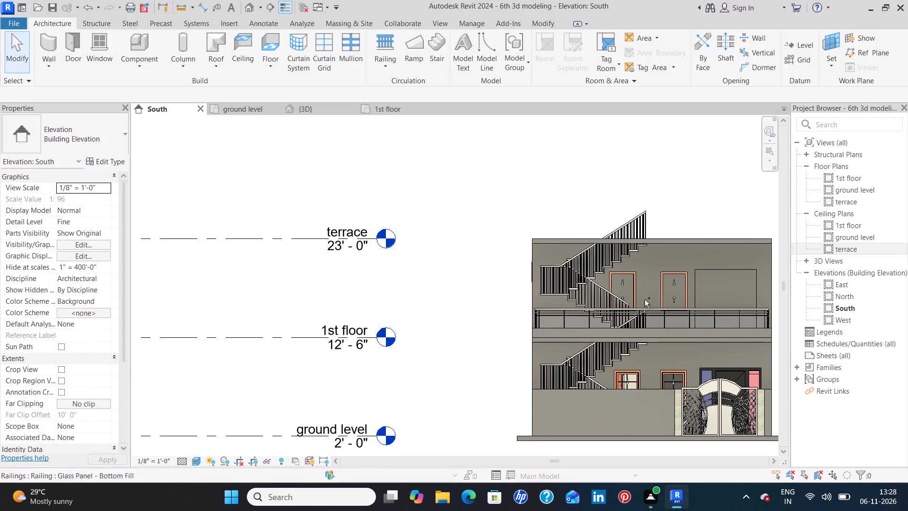
Examine the house in the South elevation, then open the terrace floor plan at the stair opening.
ctrl+middle_drag(647, 295, 532, 287)
shift+middle_drag(635, 296, 588, 298)
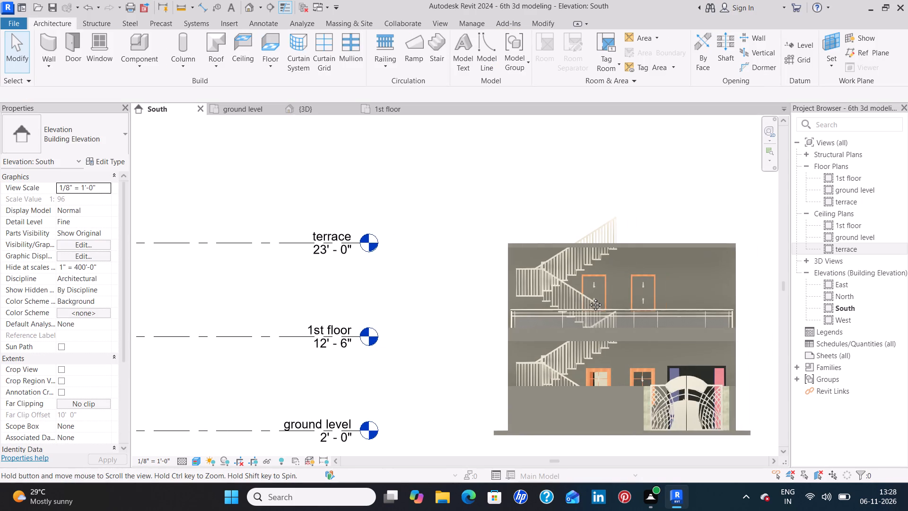
shift+middle_drag(588, 298, 512, 300)
scroll(590, 273, up, 3)
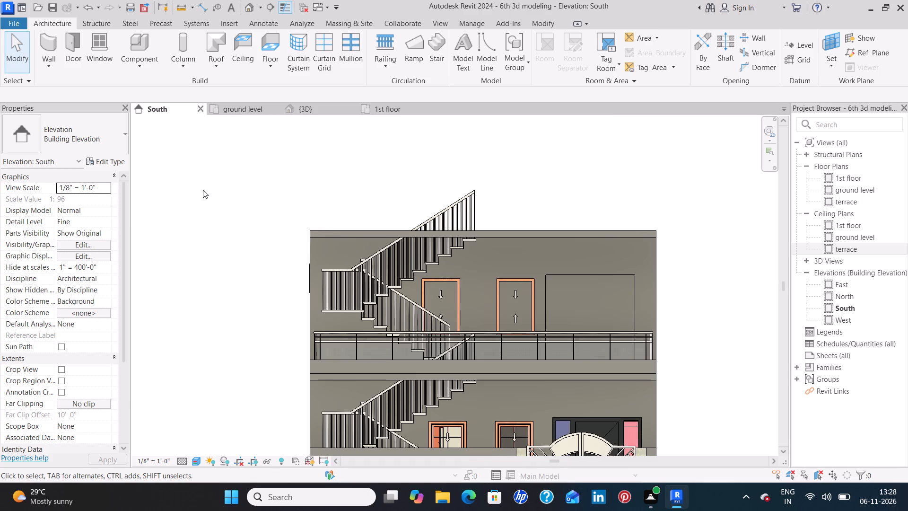
scroll(201, 190, down, 4)
middle_drag(192, 205, 232, 205)
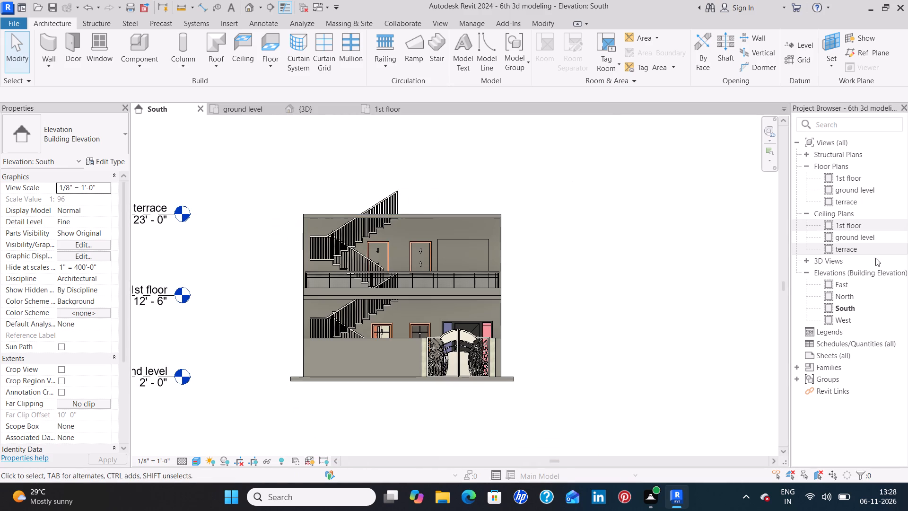
double_click(853, 204)
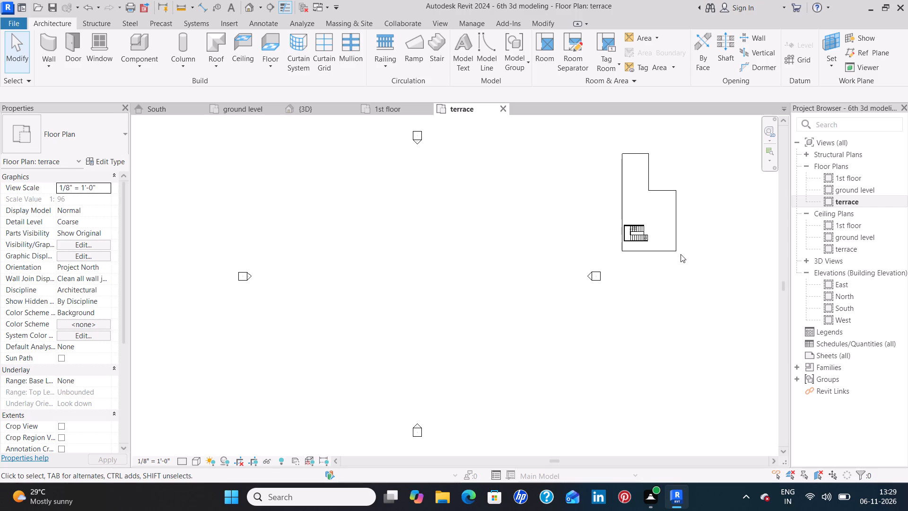
scroll(634, 233, up, 8)
middle_drag(681, 213, 667, 224)
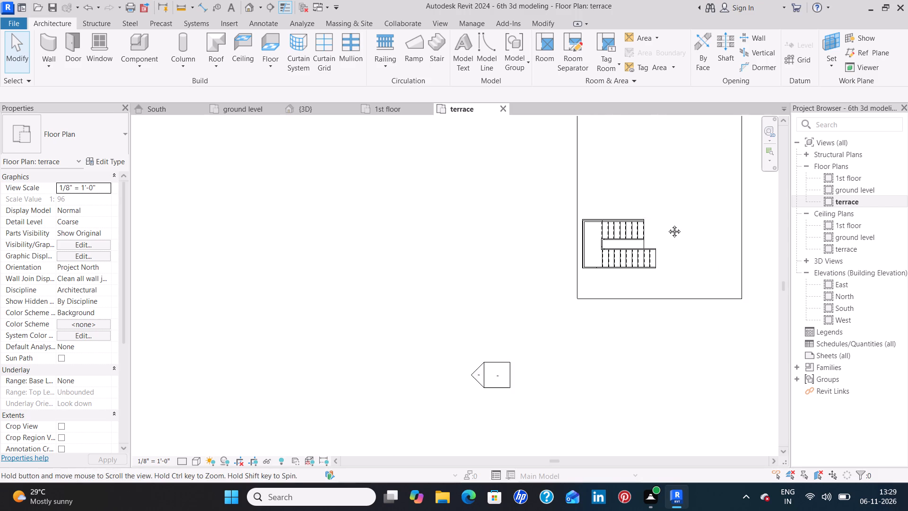
middle_drag(667, 224, 570, 280)
scroll(572, 276, up, 4)
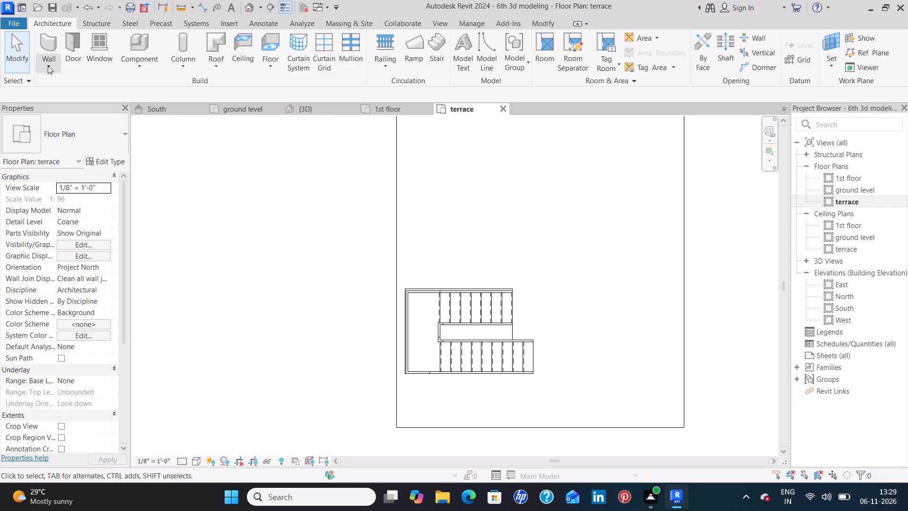
Draw a Generic - 9" wall 13' 4.5" long from the stair opening's lower-left corner, along its lower edge and past the stair.
click(49, 42)
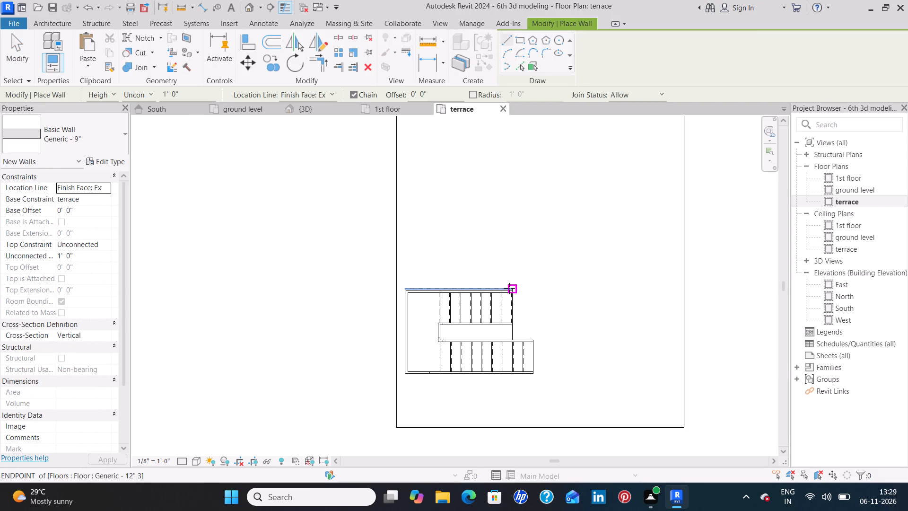
scroll(513, 286, up, 5)
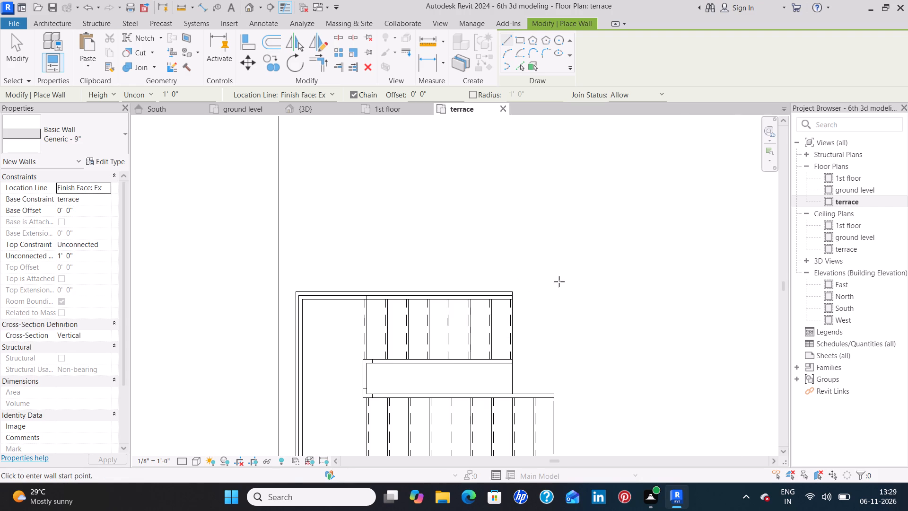
middle_drag(601, 355, 577, 187)
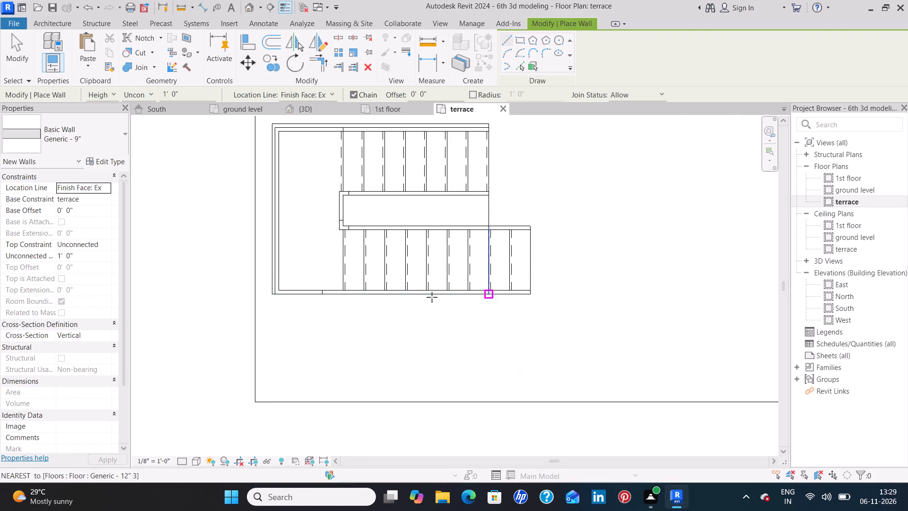
click(271, 294)
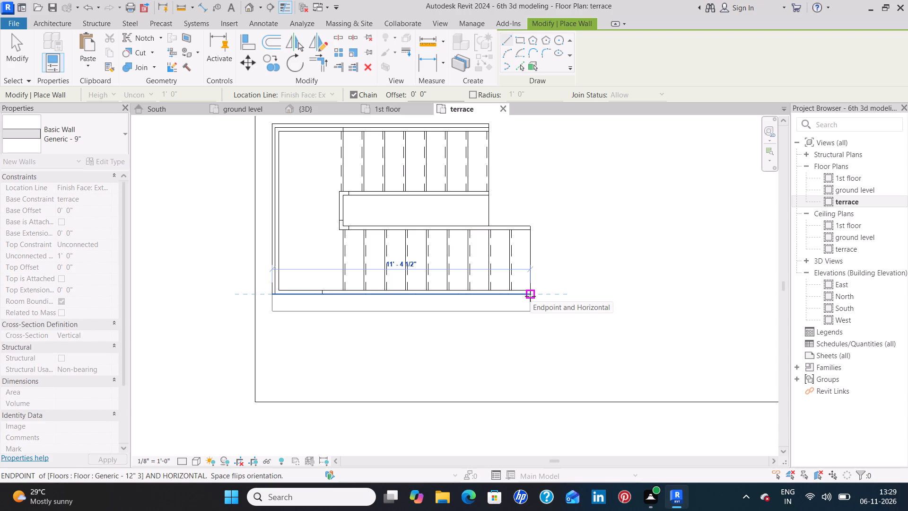
text(13)
key(apostrophe)
key(4)
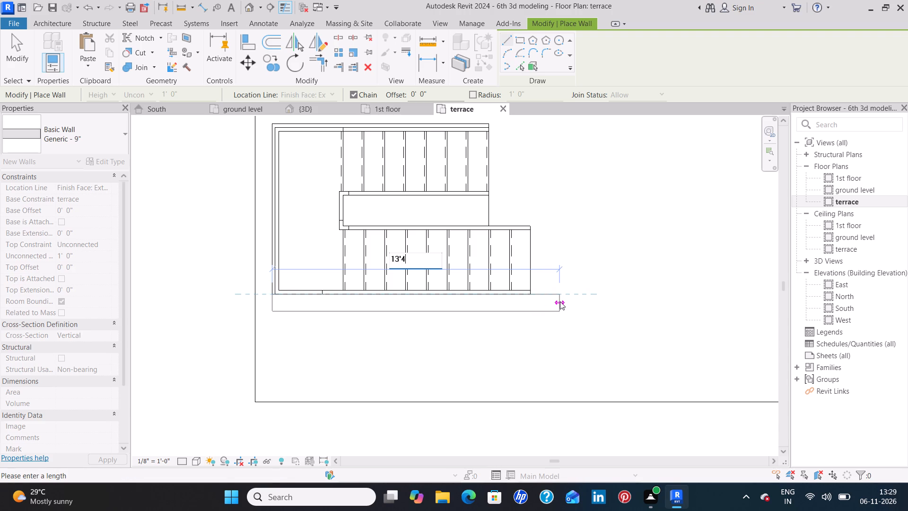
key(period)
key(5)
key(shift+quotedbl)
key(Return)
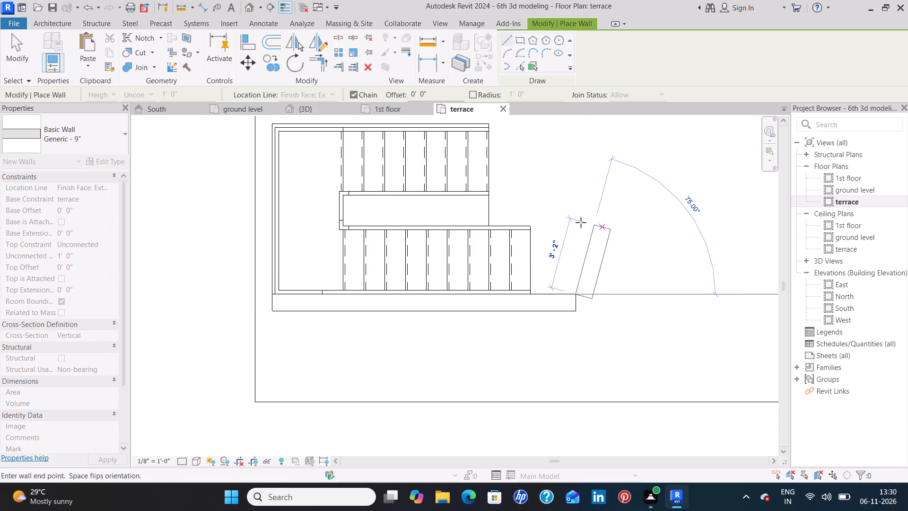
Continue the wall with a perpendicular segment running up the plan beside the stair opening, and end the Wall command.
drag(571, 176, 581, 244)
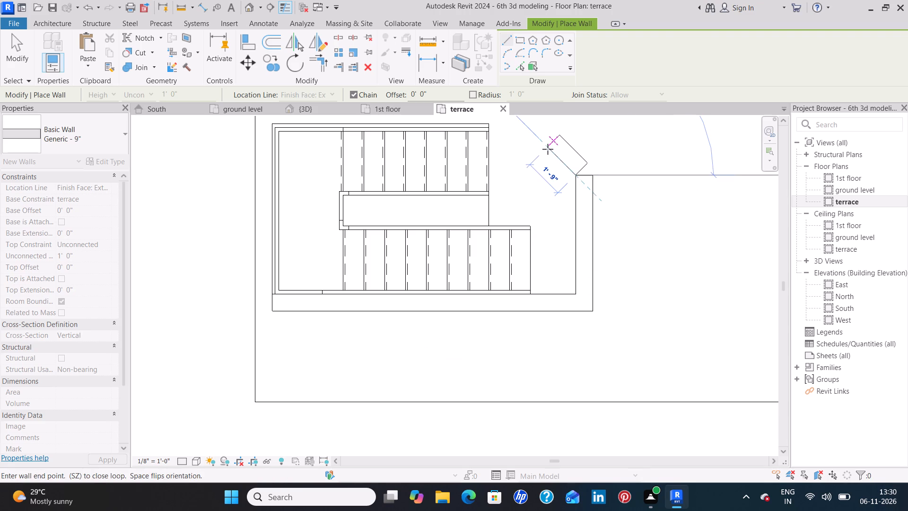
key(Escape)
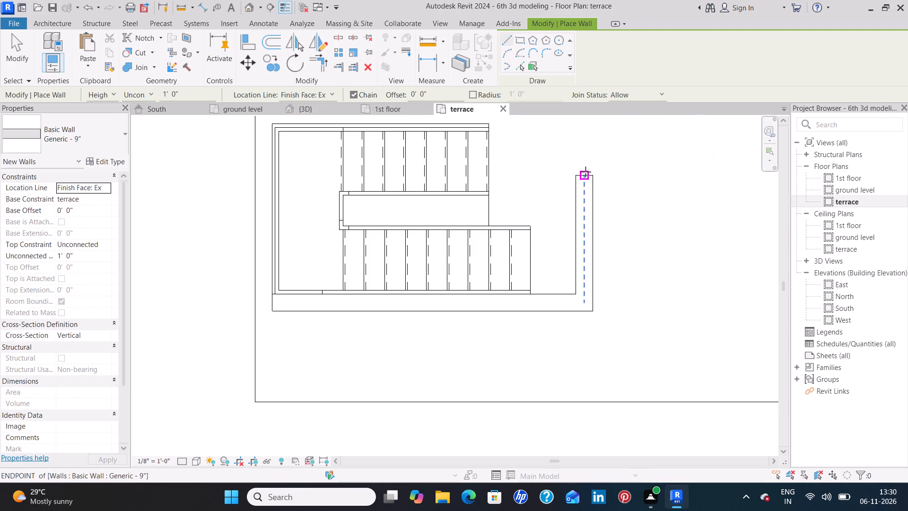
key(Escape)
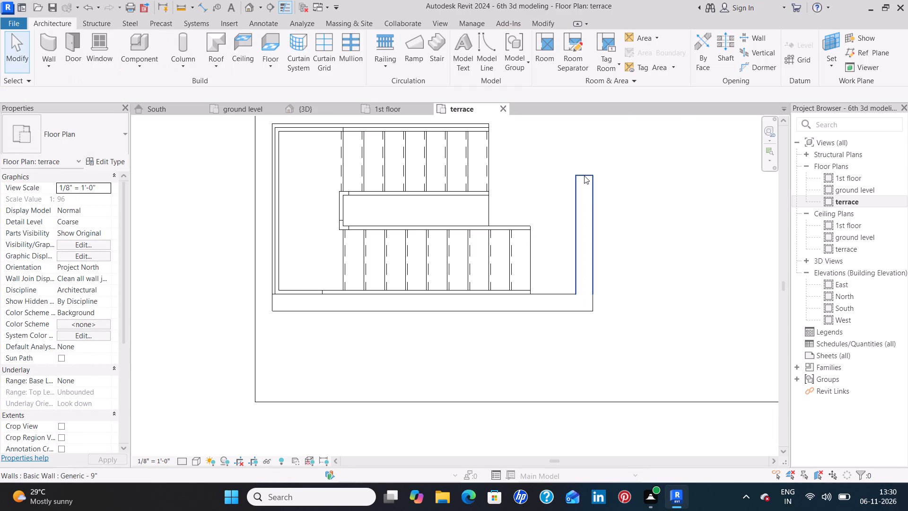
Stretch the upper end of the wall beside the stair past the opening's top edge, making the wall about 9' 8" long.
click(584, 176)
drag(574, 174, 572, 174)
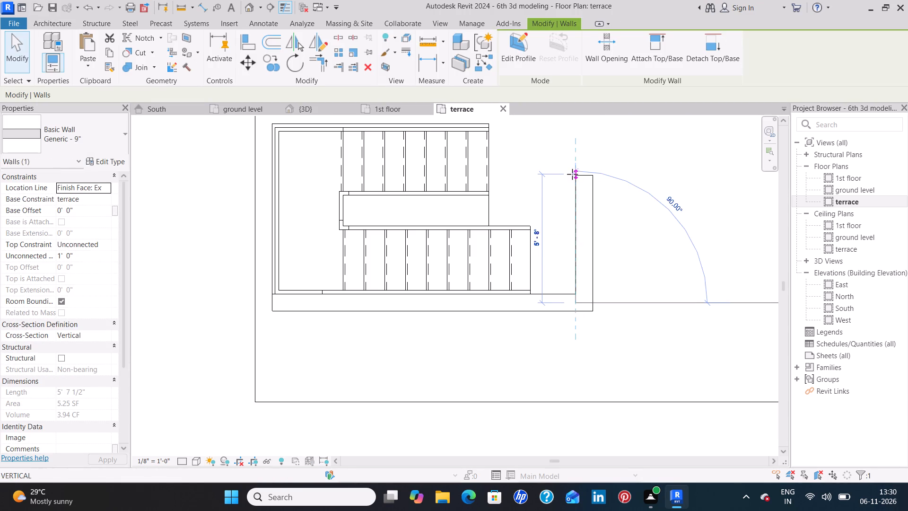
drag(572, 174, 566, 119)
click(569, 117)
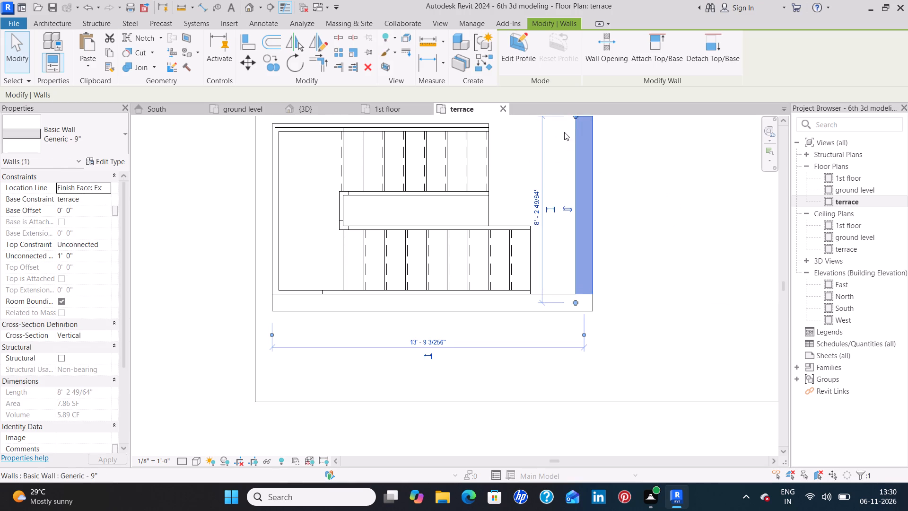
middle_drag(550, 136, 545, 224)
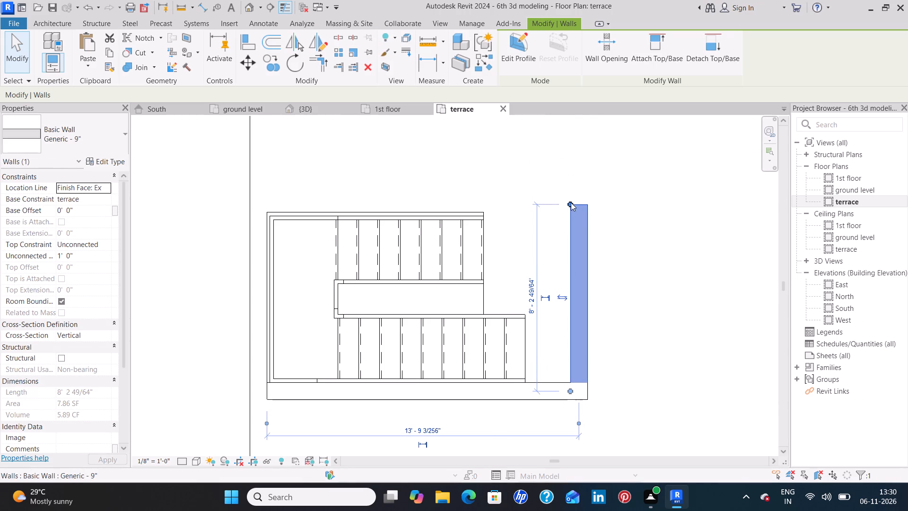
drag(571, 203, 568, 172)
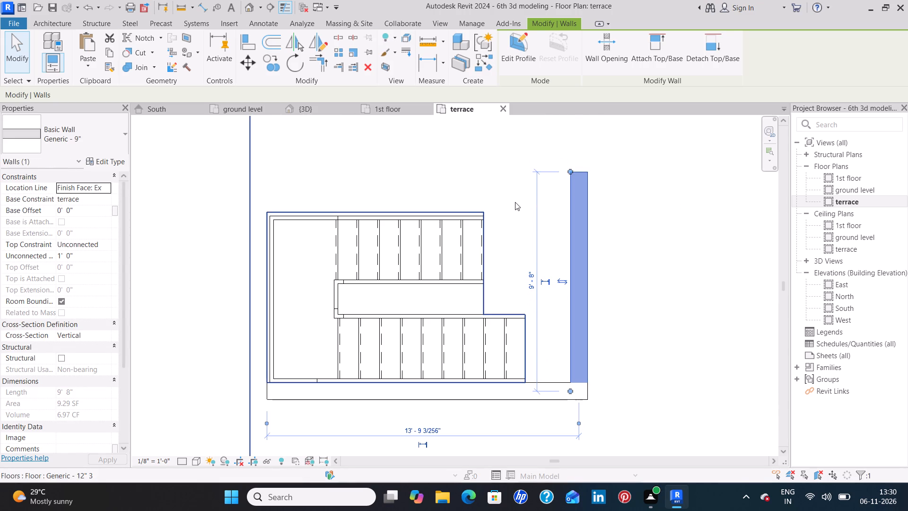
key(Escape)
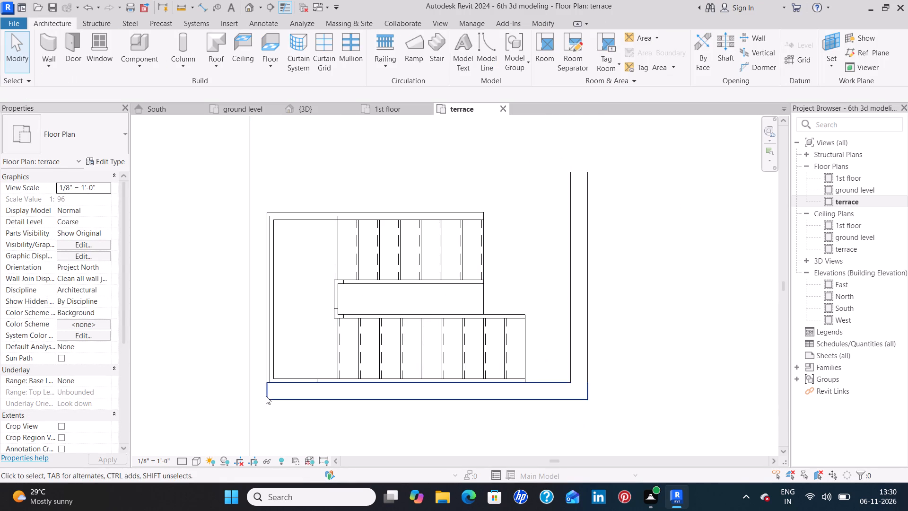
Draw Generic - 9" walls about 8' 3 1/4" up the stair opening's left edge and along its top edge to the right-hand wall.
click(44, 44)
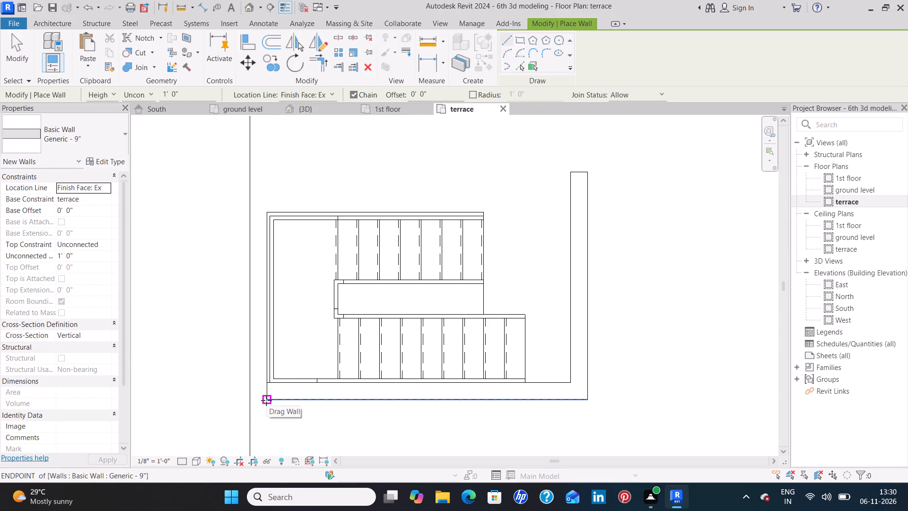
click(266, 400)
key(space)
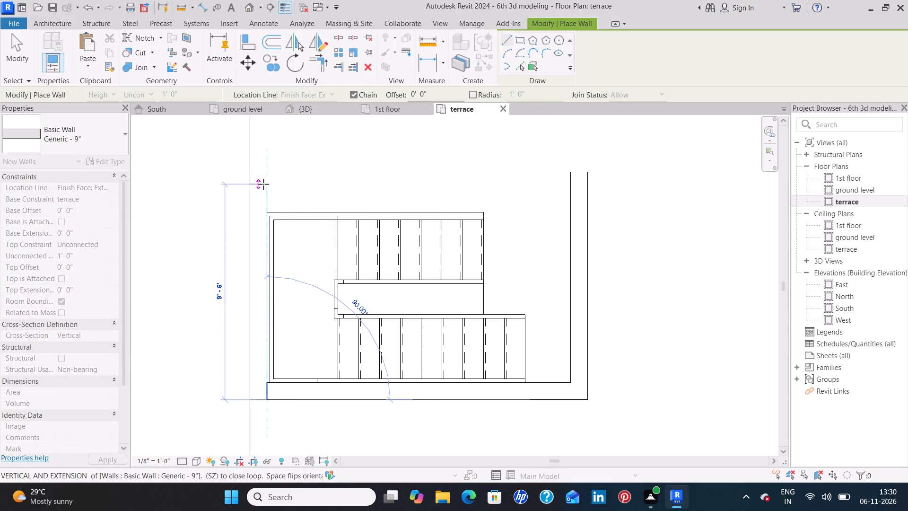
click(265, 208)
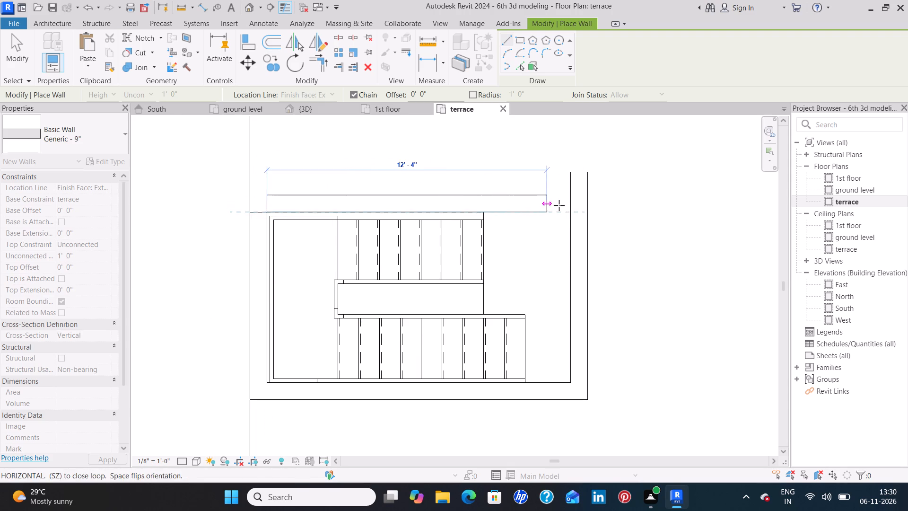
click(574, 205)
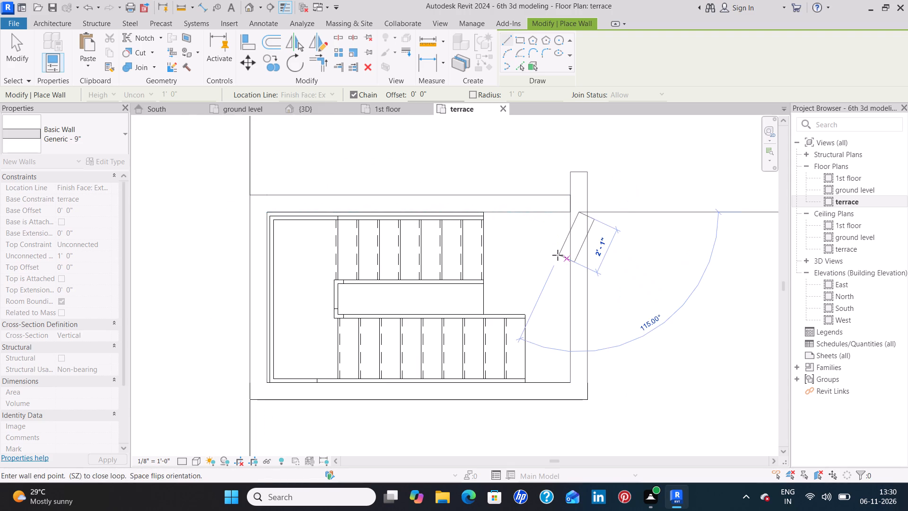
key(Escape)
key(Escape)
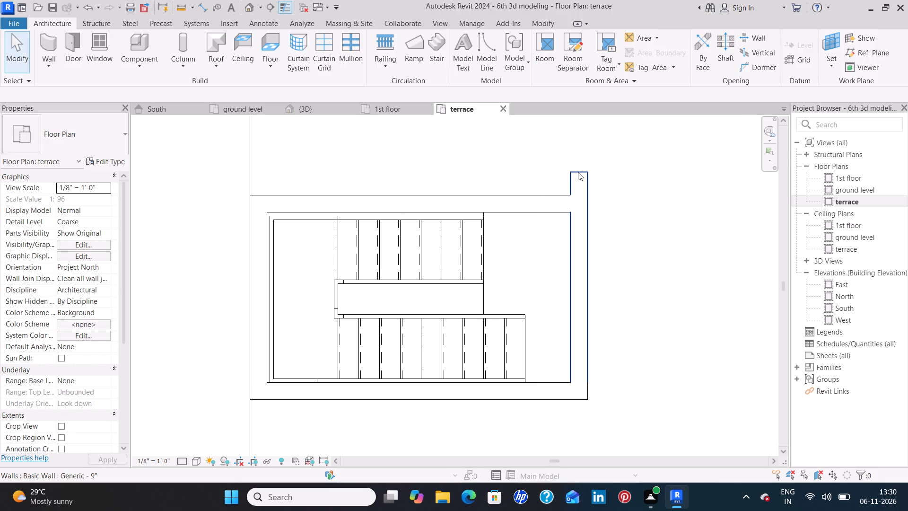
Pull the right-hand wall's projecting upper end back to the top wall's outer face, making it about 8' 7 3/4" long.
click(578, 172)
drag(569, 171, 571, 194)
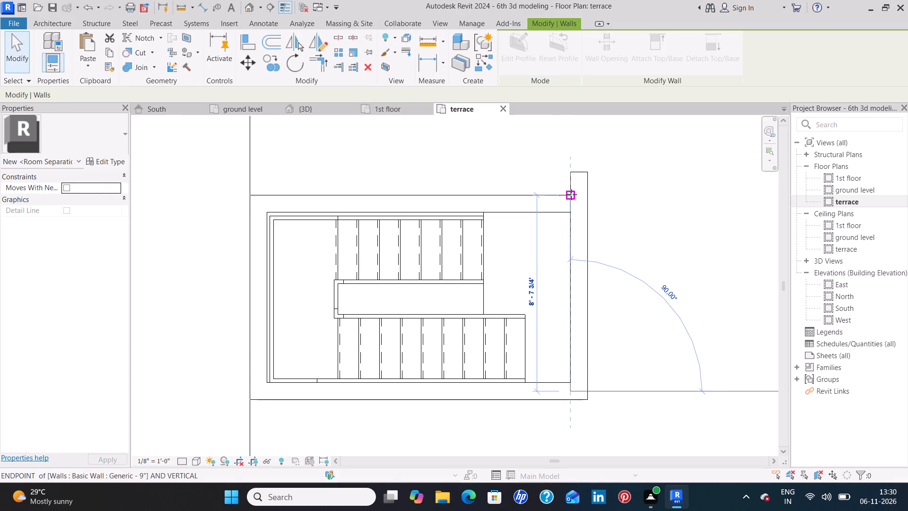
drag(571, 194, 572, 195)
click(644, 244)
scroll(644, 244, down, 5)
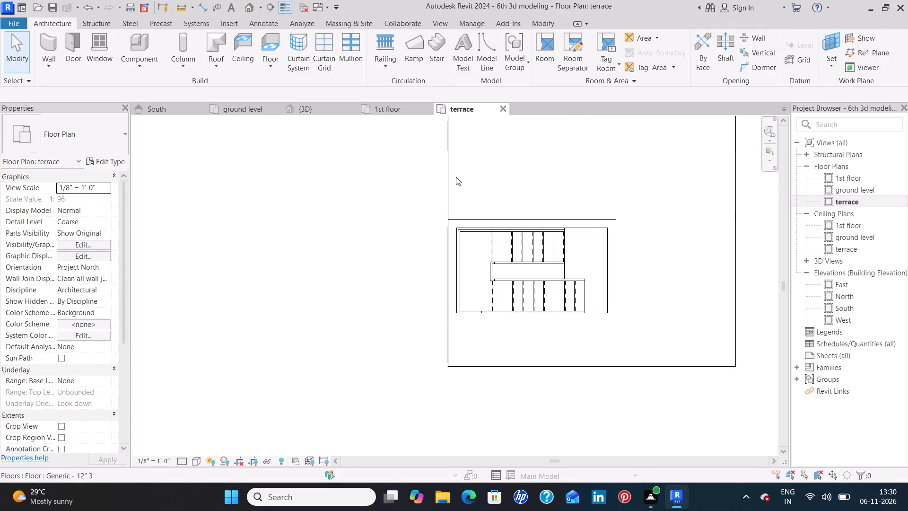
Set the unconnected height of all four walls around the stair to 9' 0" and clear the selection.
click(610, 233)
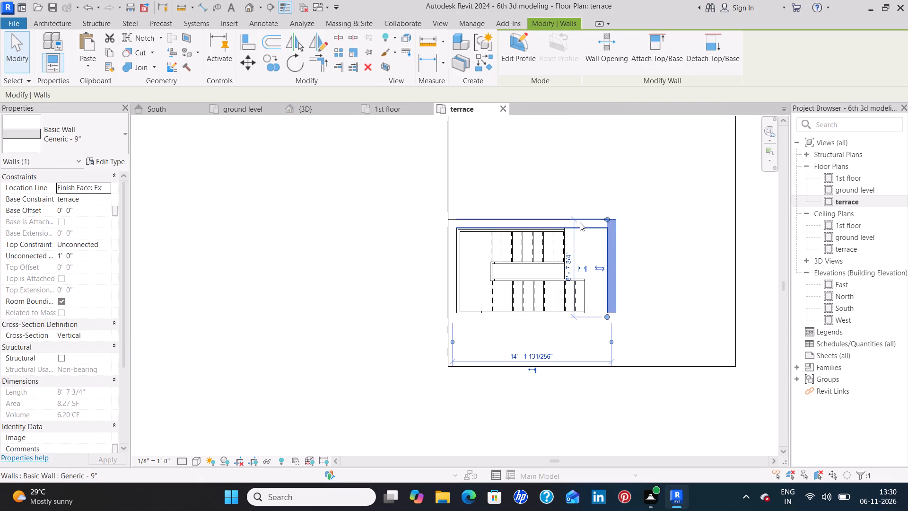
ctrl+click(586, 227)
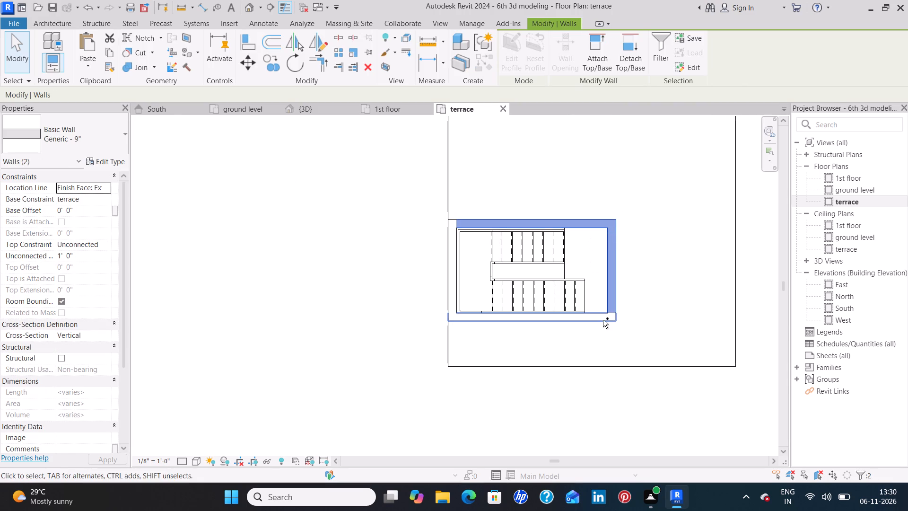
ctrl+click(602, 318)
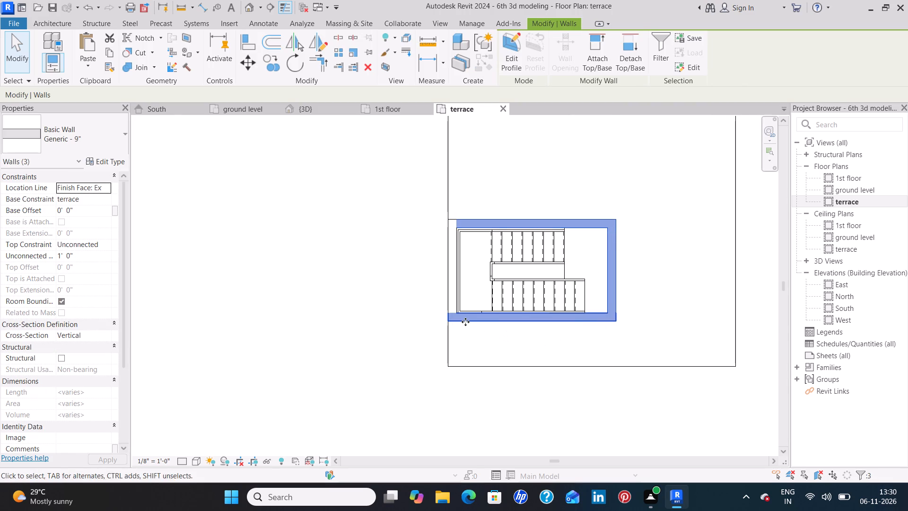
ctrl+click(451, 305)
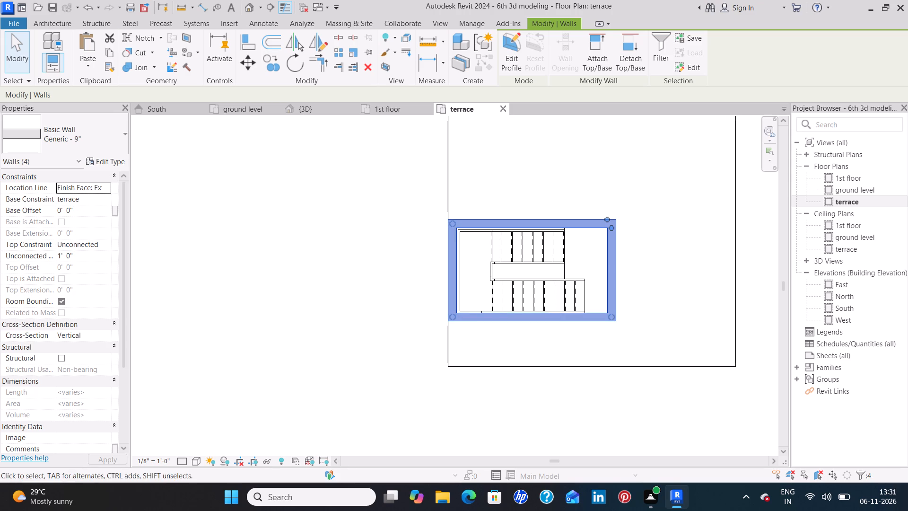
click(107, 257)
key(BackSpace)
key(9)
key(shift+quotedbl)
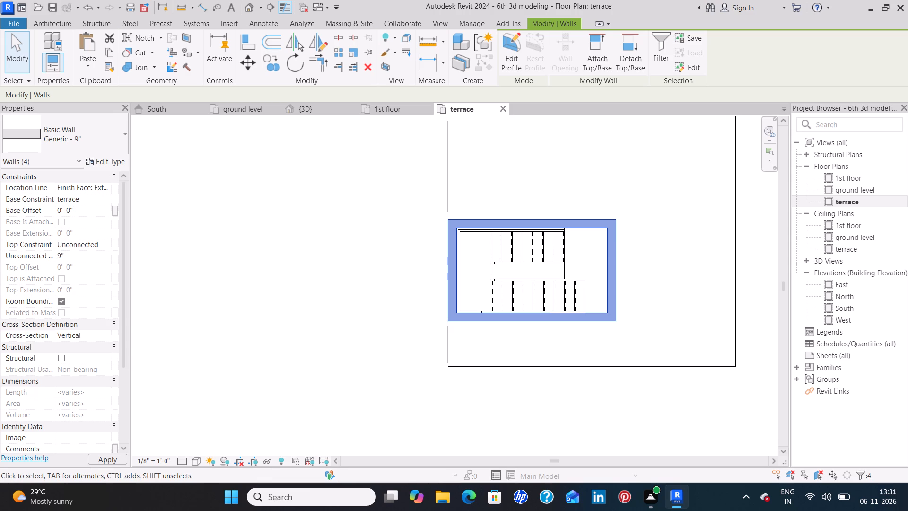
key(BackSpace)
key(apostrophe)
click(105, 460)
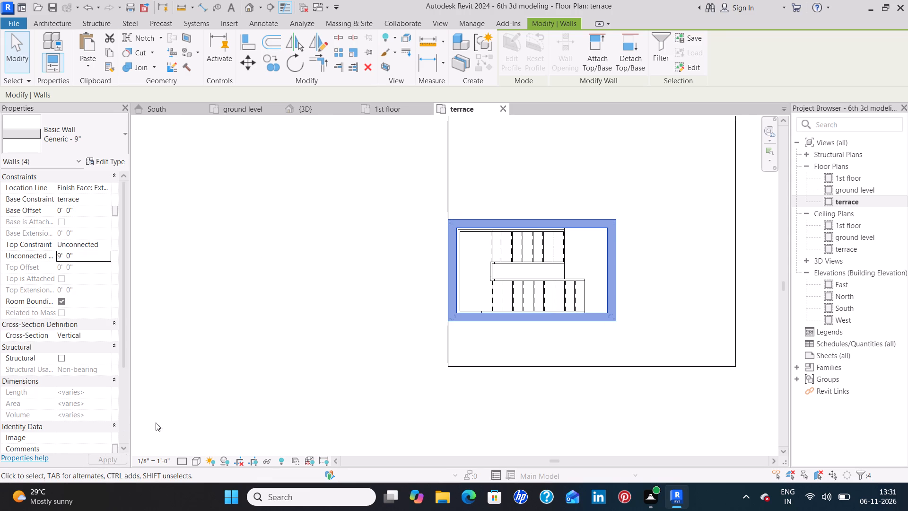
click(289, 360)
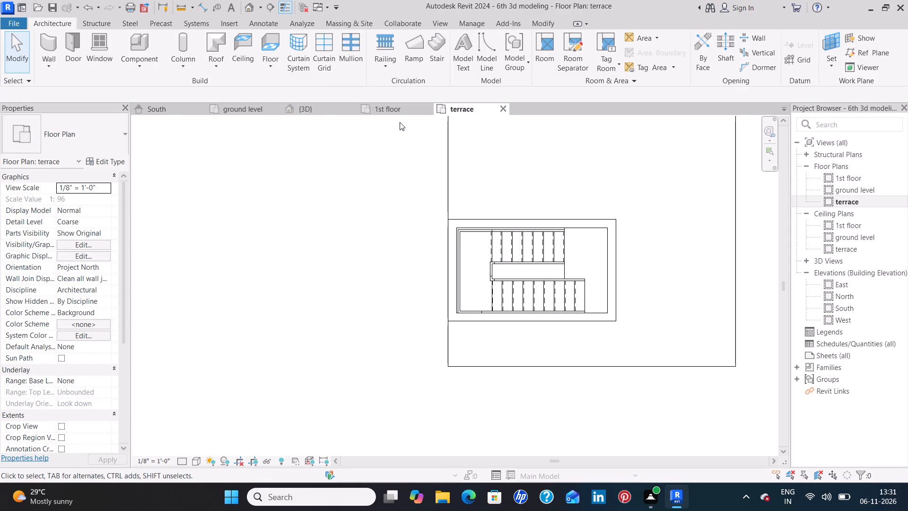
Check the stair enclosure walls in the 3D view, and return to the terrace floor plan.
click(309, 112)
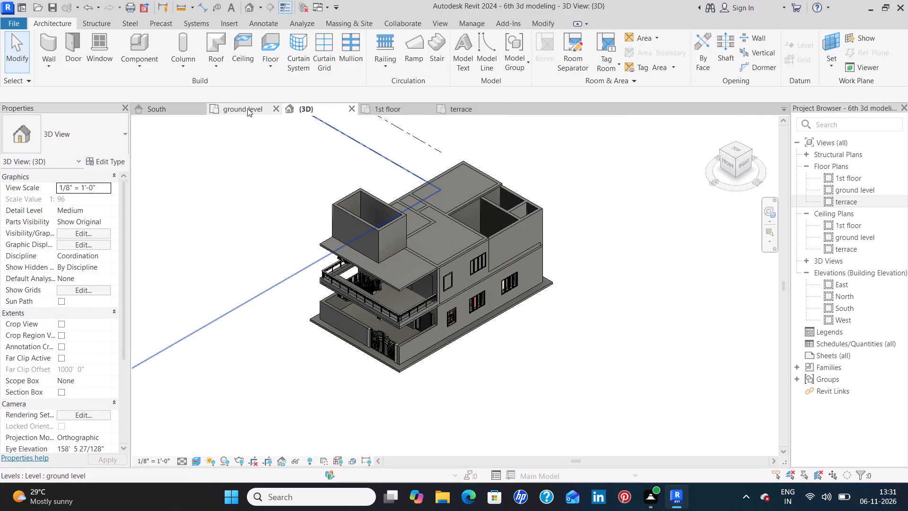
click(454, 112)
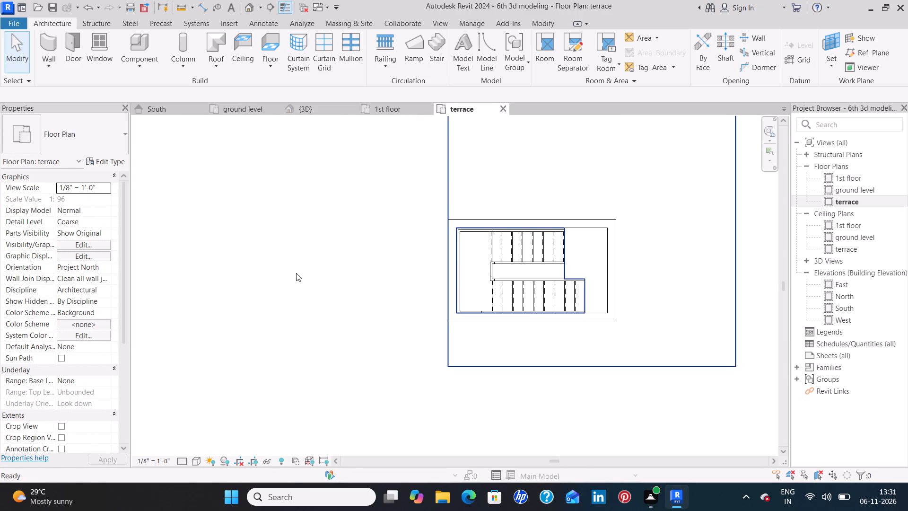
Start a new floor of type Generic - 12" 2 on the terrace level with a height offset of 9' 0".
middle_drag(296, 273, 216, 266)
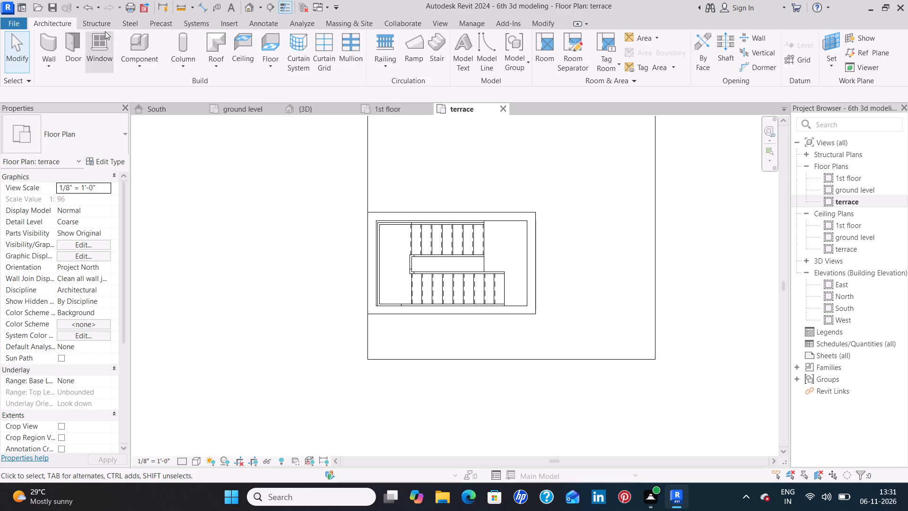
click(276, 43)
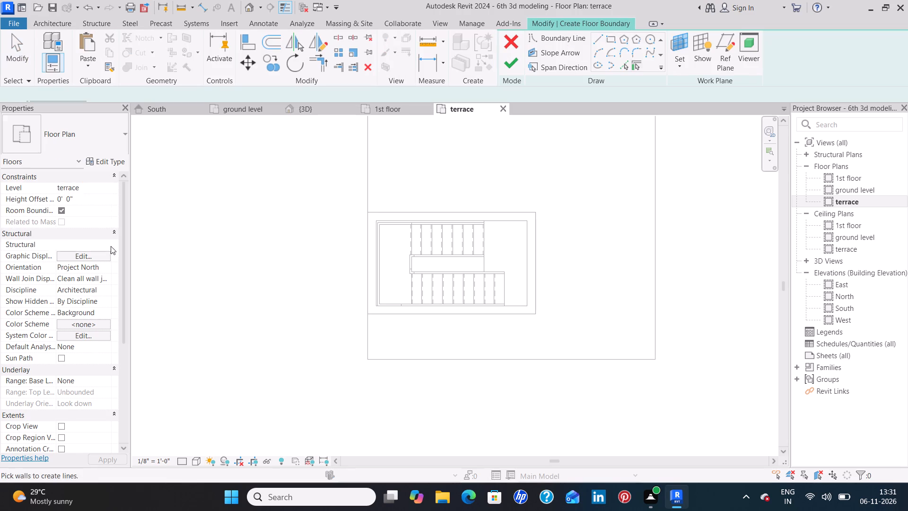
click(87, 139)
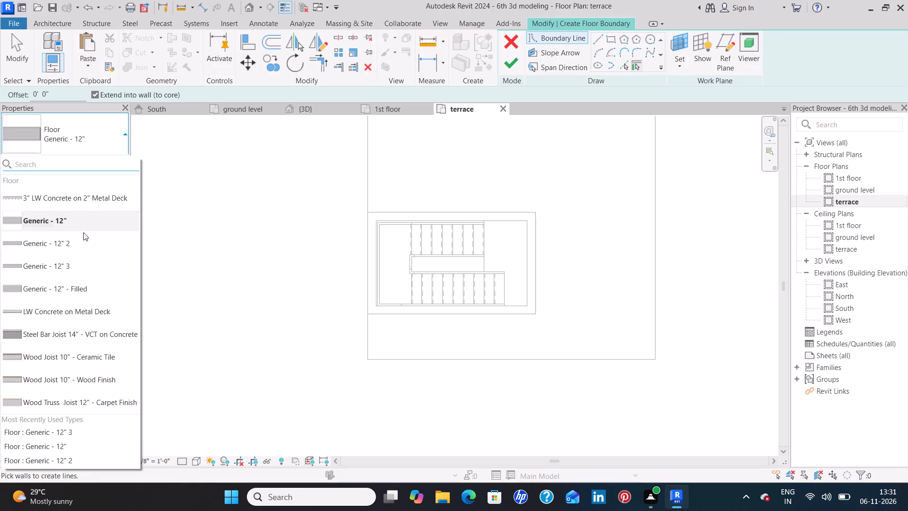
click(80, 247)
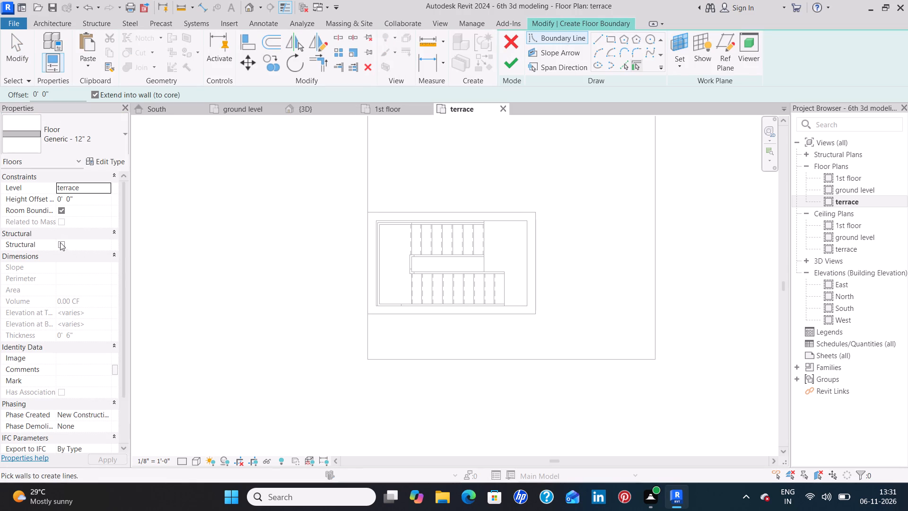
click(90, 202)
key(BackSpace)
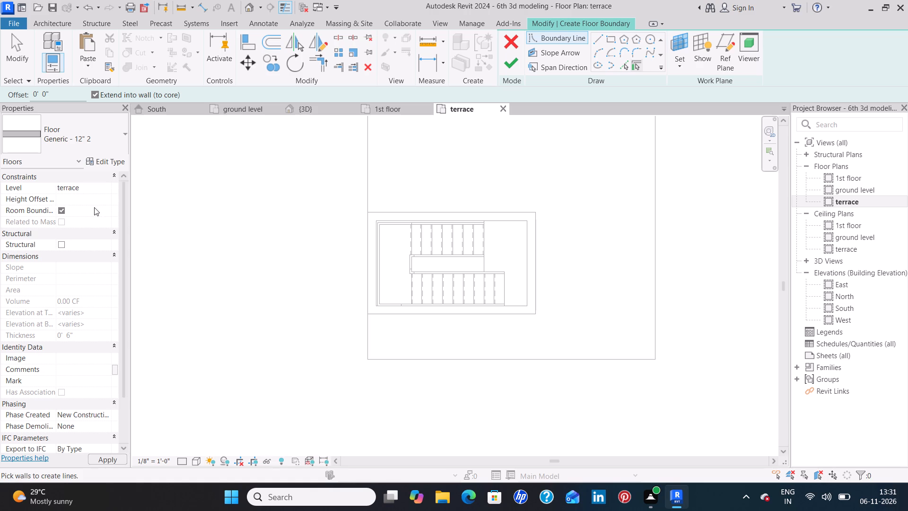
key(9)
key(apostrophe)
key(Return)
click(103, 456)
Sketch a rectangular floor boundary offset 2' 0" outward from the outer corners of the stair enclosure walls.
click(613, 39)
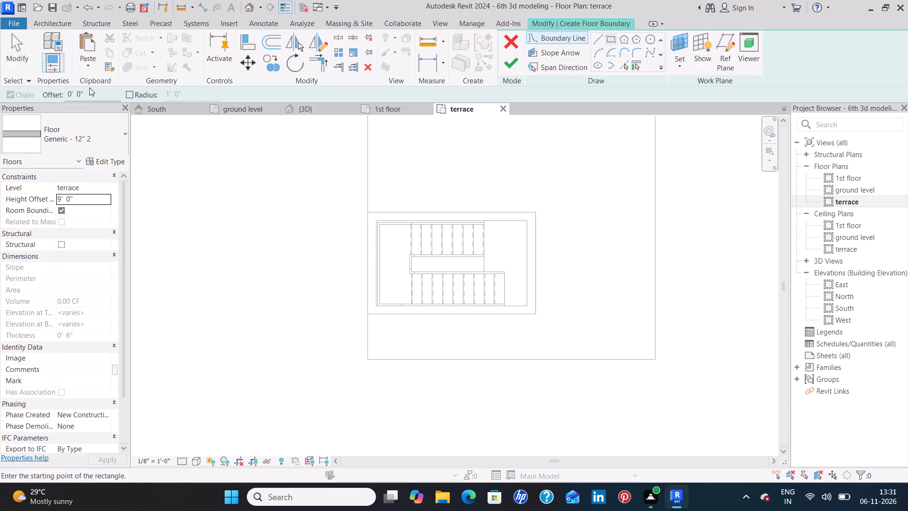
click(85, 98)
key(BackSpace)
key(BackSpace)
key(BackSpace)
key(BackSpace)
key(BackSpace)
key(BackSpace)
text(2')
key(Return)
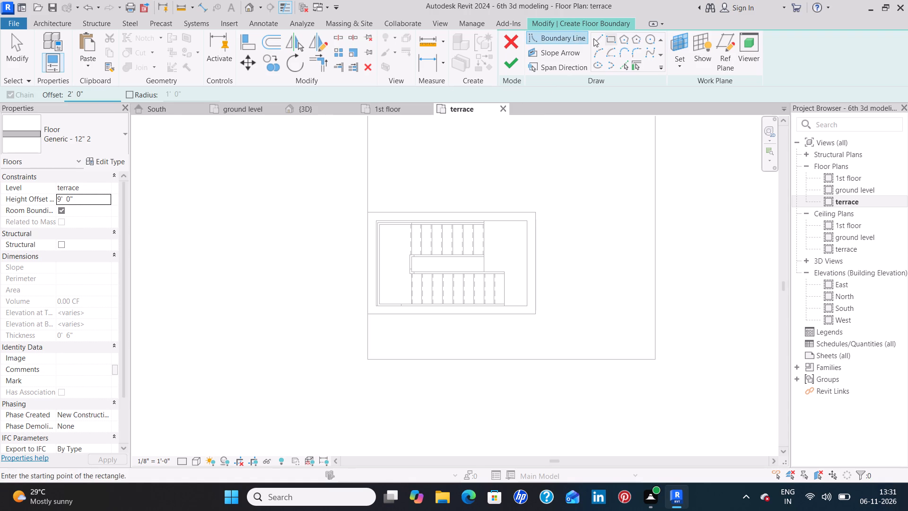
click(367, 212)
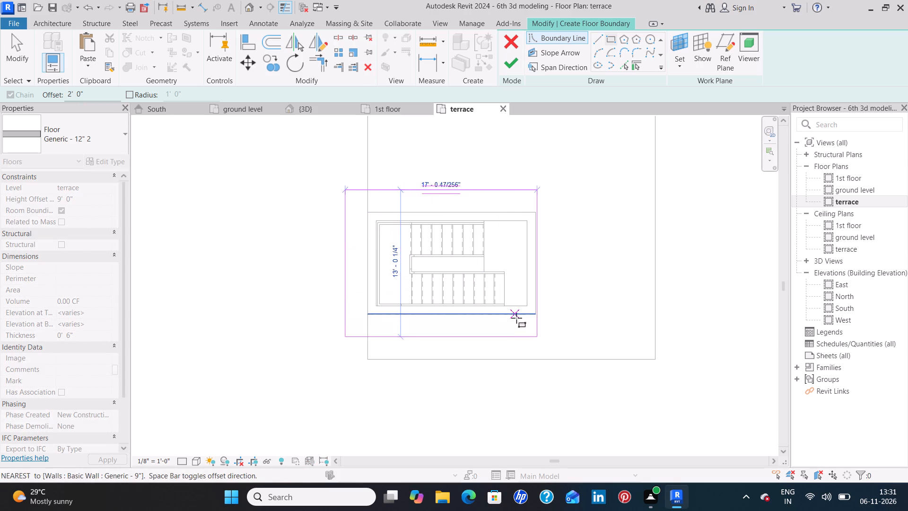
click(535, 314)
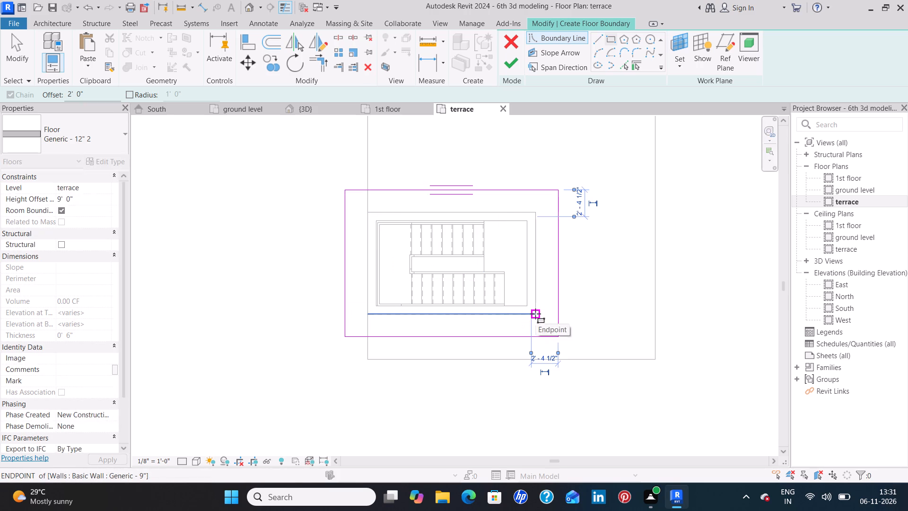
Discard the stray extra rectangle and finish the floor sketch for the stair enclosure's roof slab.
click(281, 283)
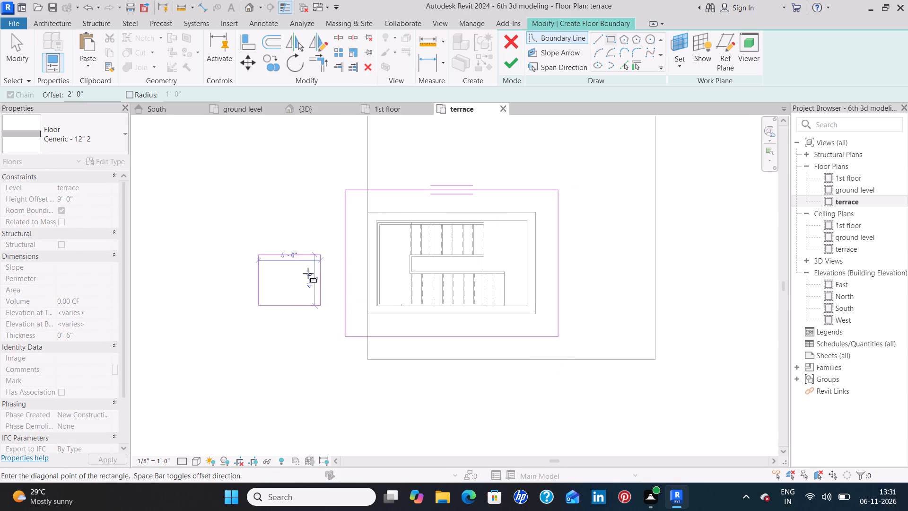
key(Escape)
key(Escape)
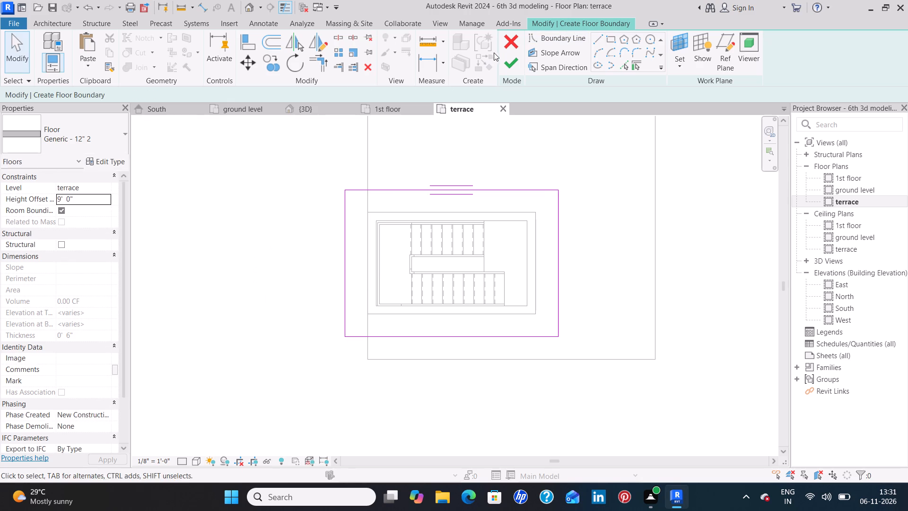
click(515, 59)
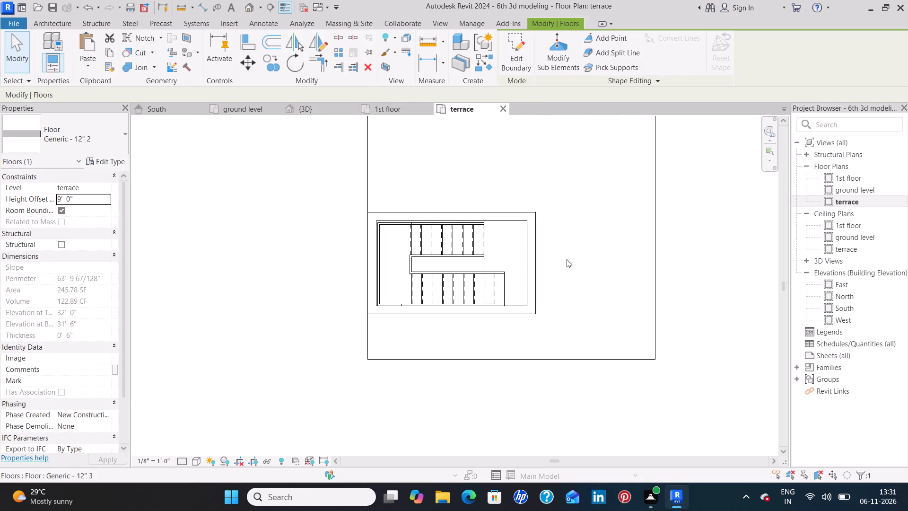
Examine the new roof slab and upper walls in the 3D view, and compare them with the 1st floor plan layout.
click(330, 113)
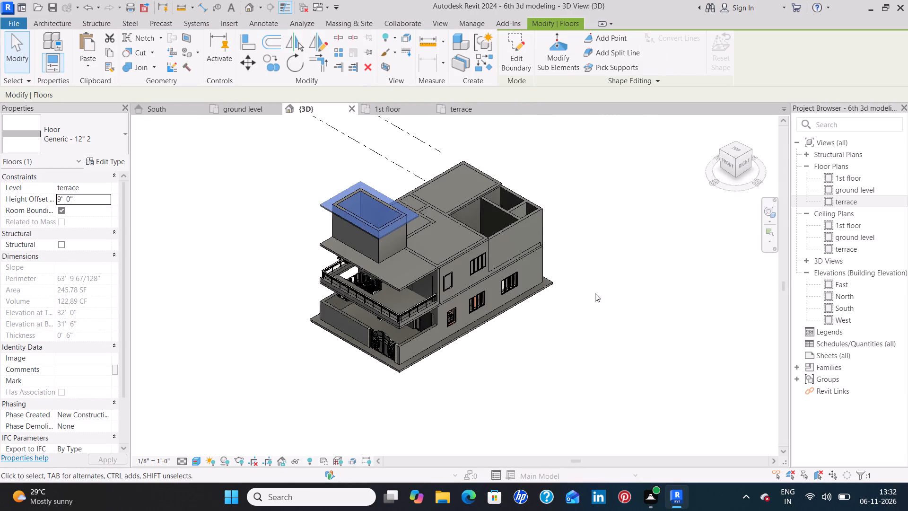
click(612, 318)
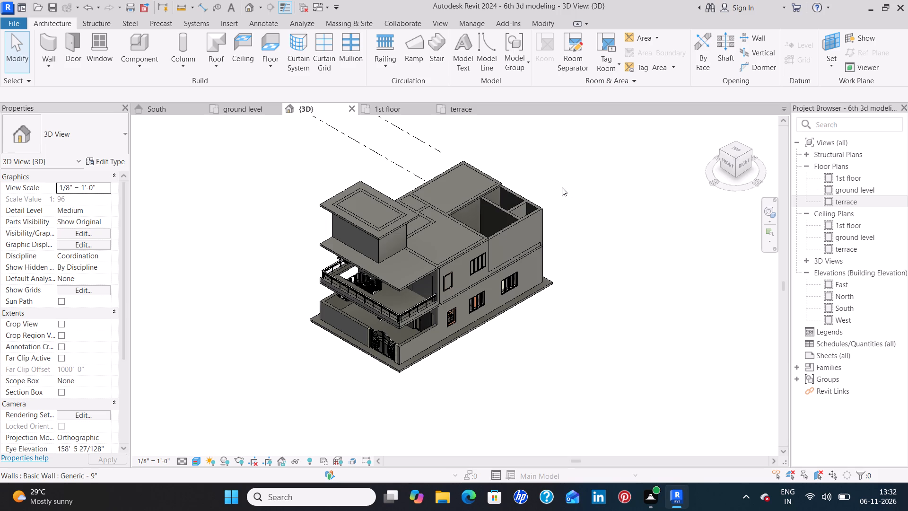
click(406, 111)
scroll(610, 200, down, 2)
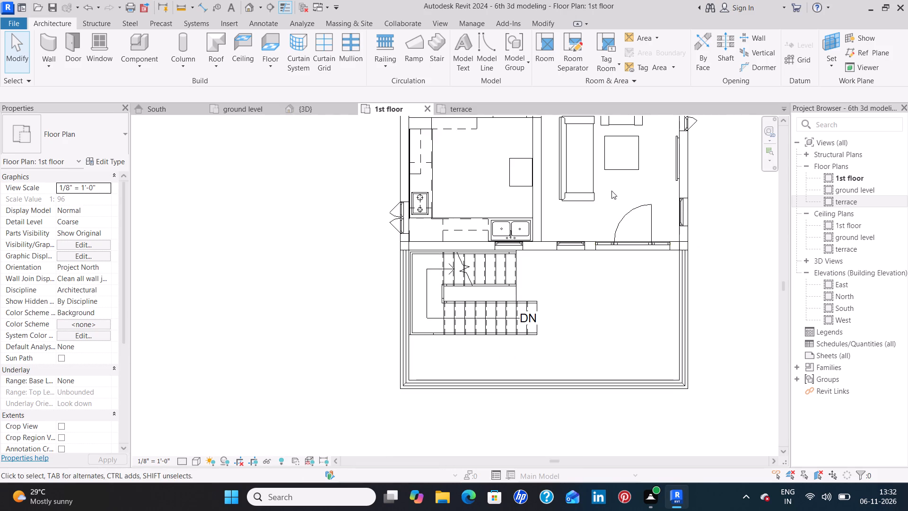
middle_drag(611, 191, 585, 327)
middle_drag(595, 240, 595, 352)
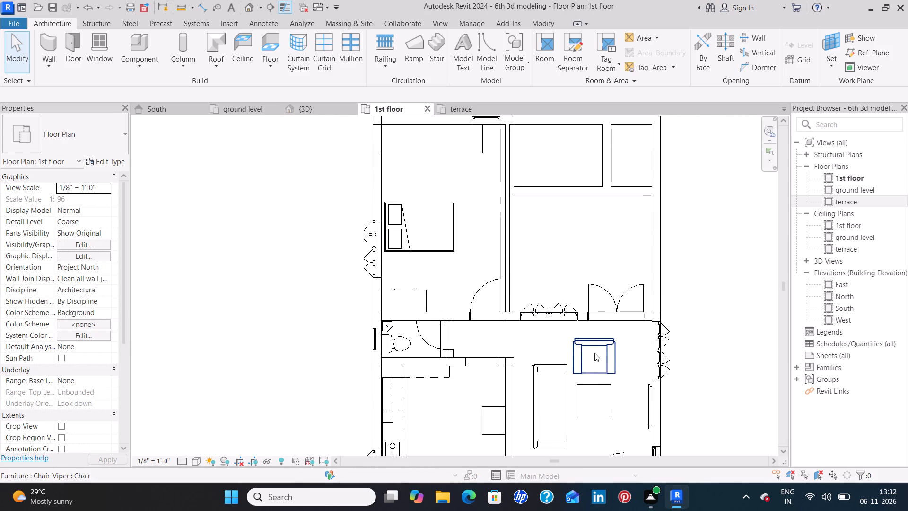
scroll(576, 243, down, 3)
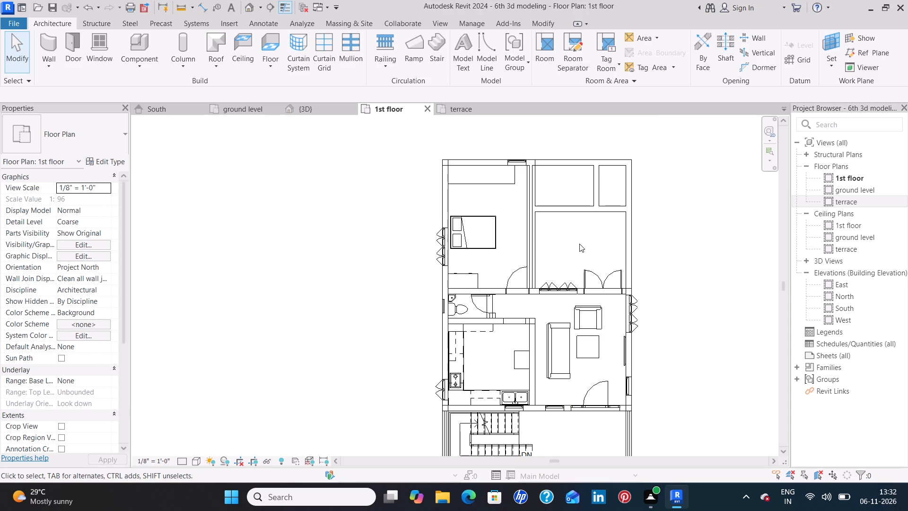
middle_drag(579, 244, 580, 201)
scroll(589, 206, down, 1)
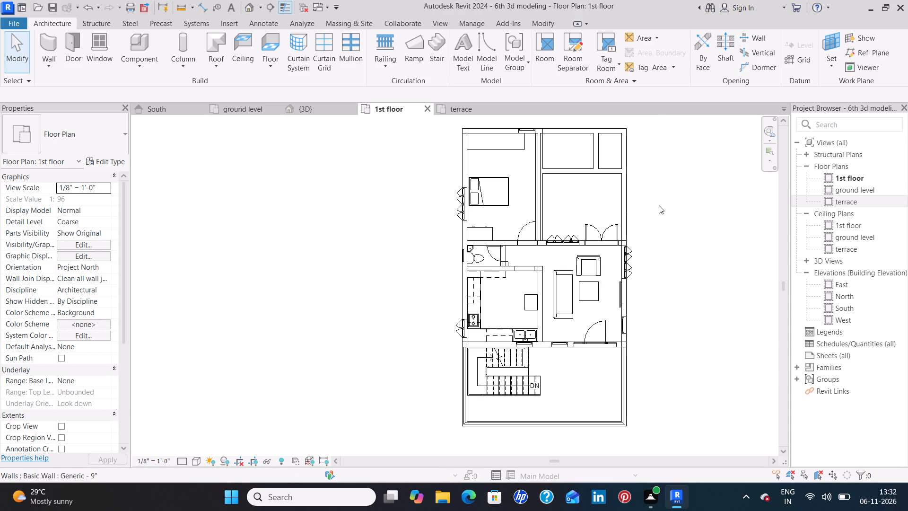
middle_drag(656, 206, 628, 231)
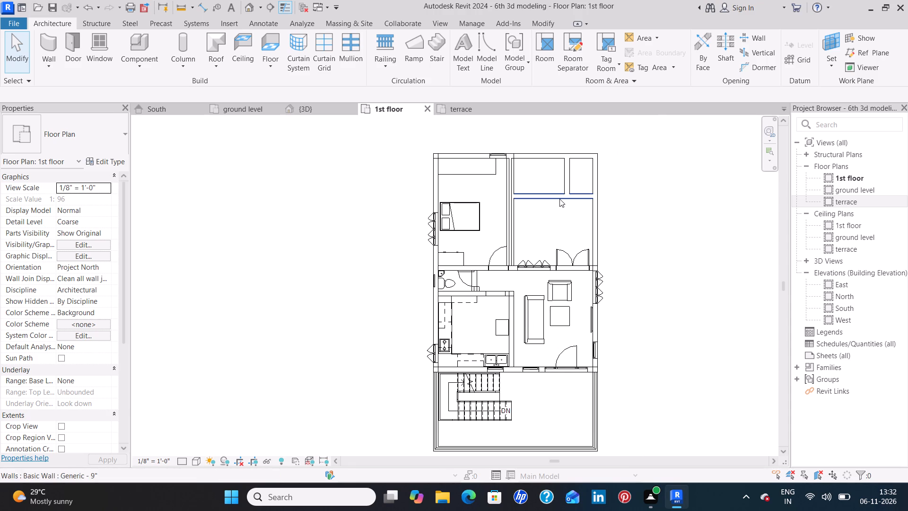
click(315, 110)
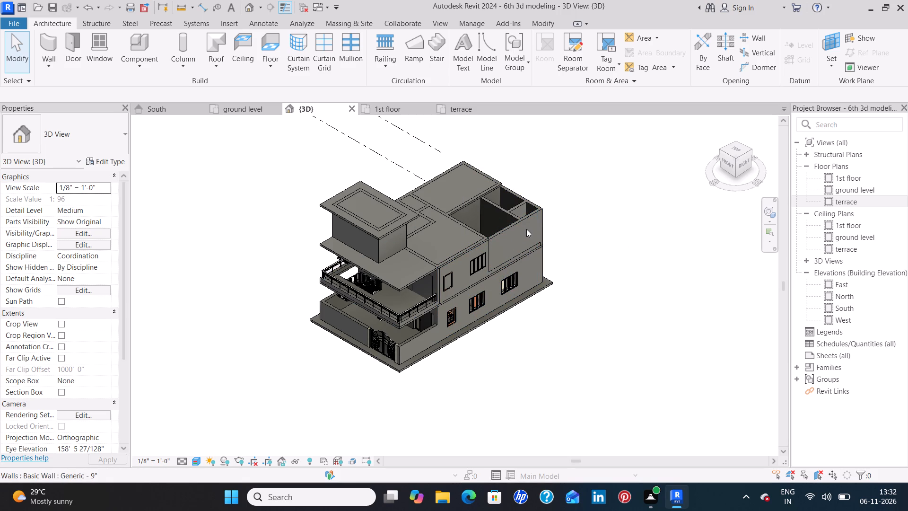
scroll(617, 251, down, 9)
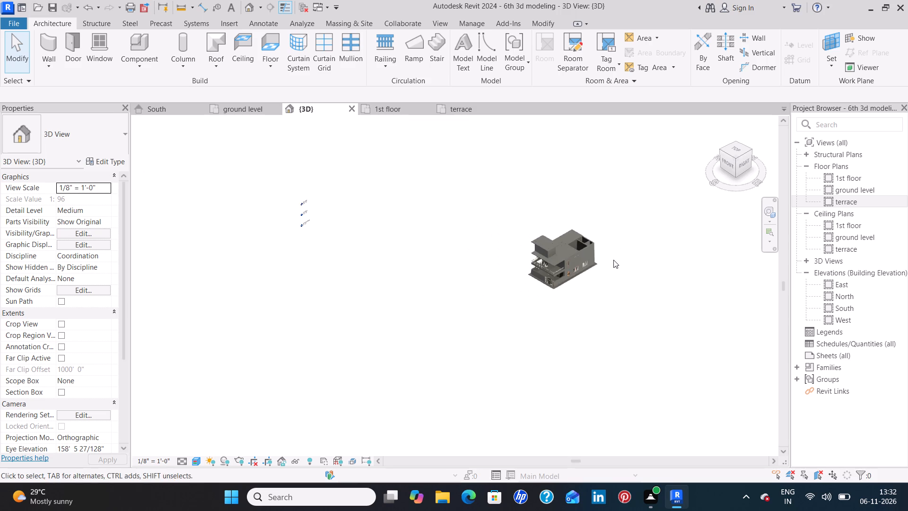
scroll(611, 259, up, 10)
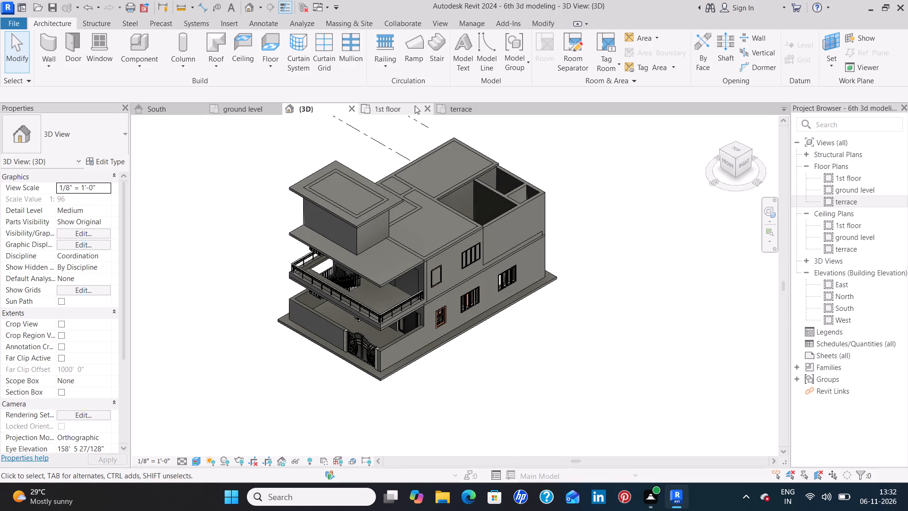
On the 1st floor plan, delete the two partition walls dividing the north end of the open area beside the bedroom.
click(399, 109)
click(564, 196)
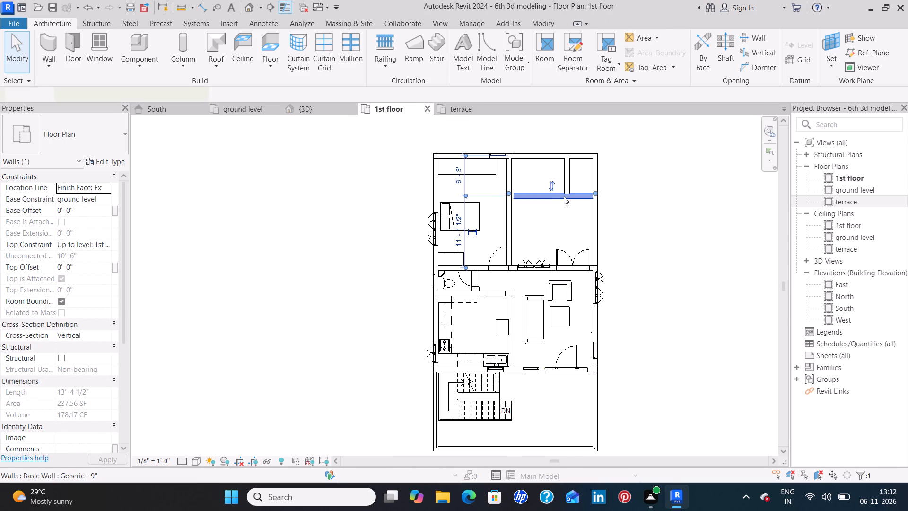
click(566, 176)
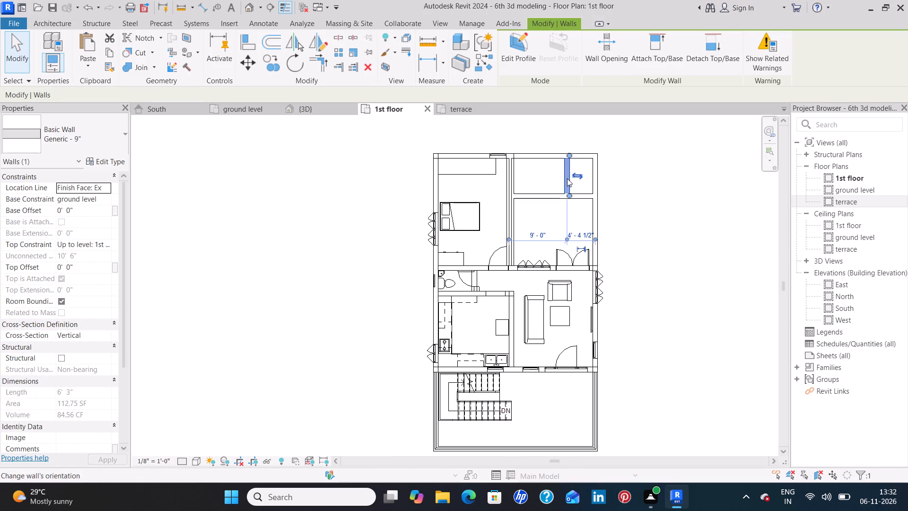
key(Delete)
click(568, 192)
key(Delete)
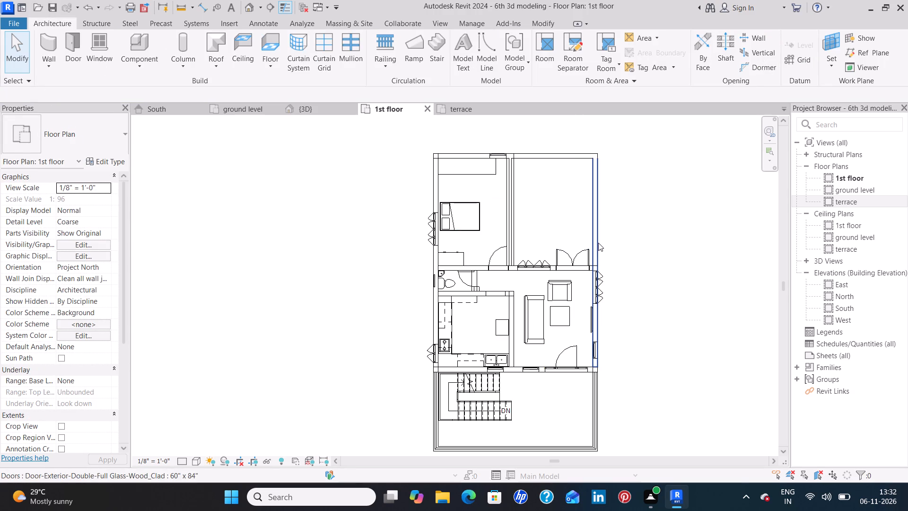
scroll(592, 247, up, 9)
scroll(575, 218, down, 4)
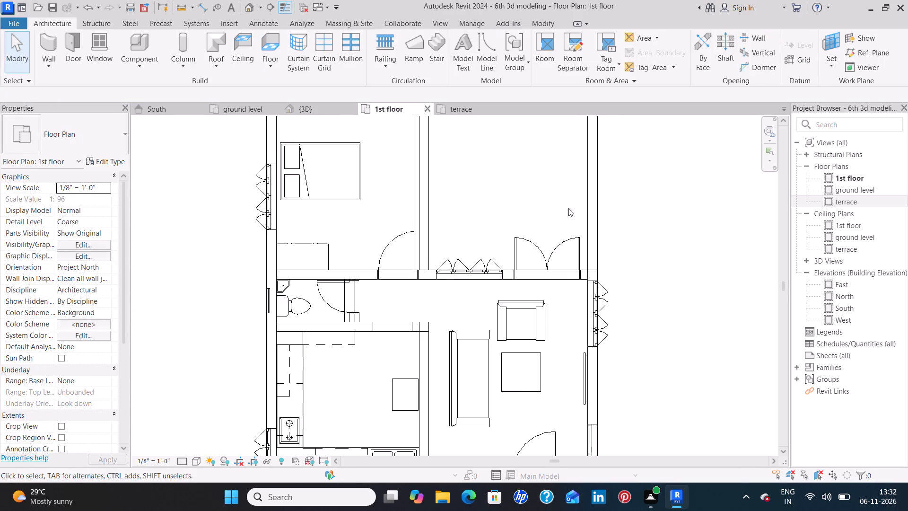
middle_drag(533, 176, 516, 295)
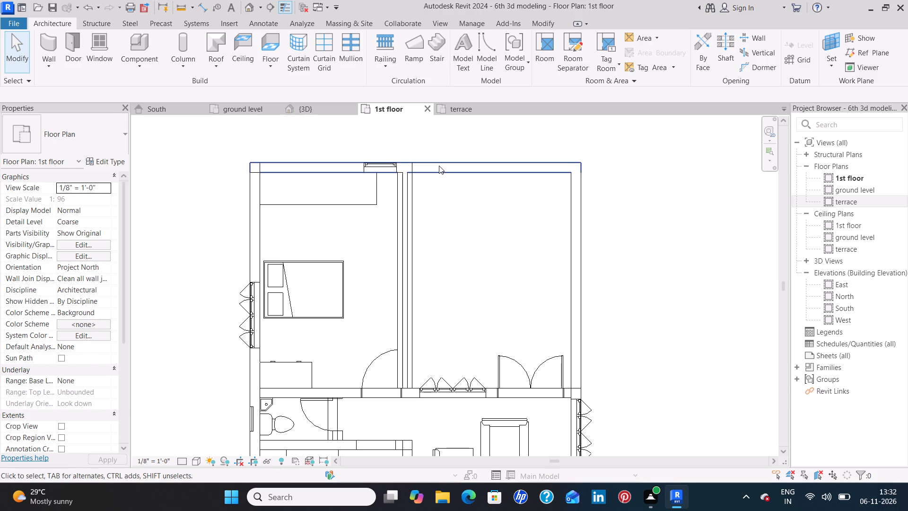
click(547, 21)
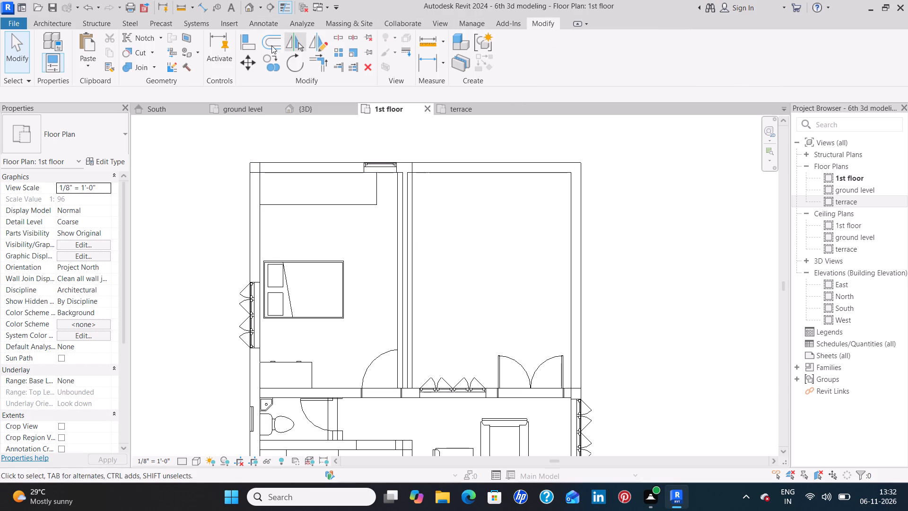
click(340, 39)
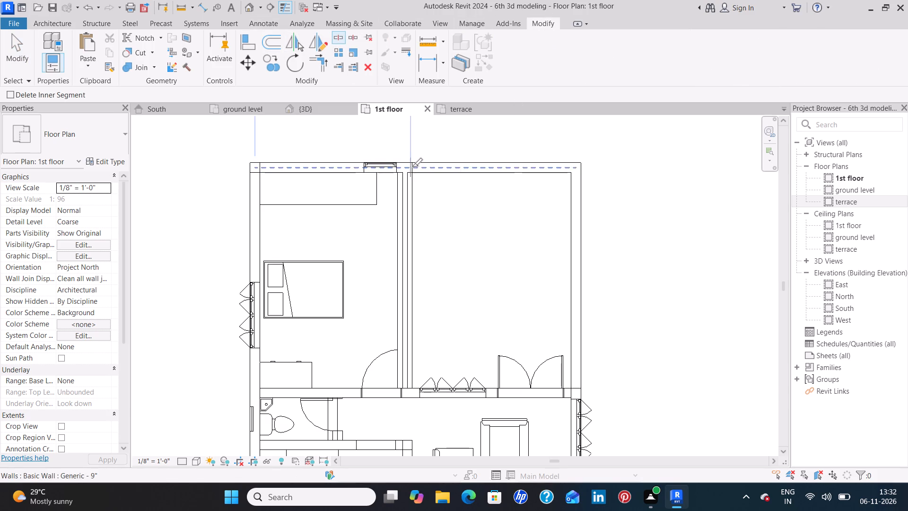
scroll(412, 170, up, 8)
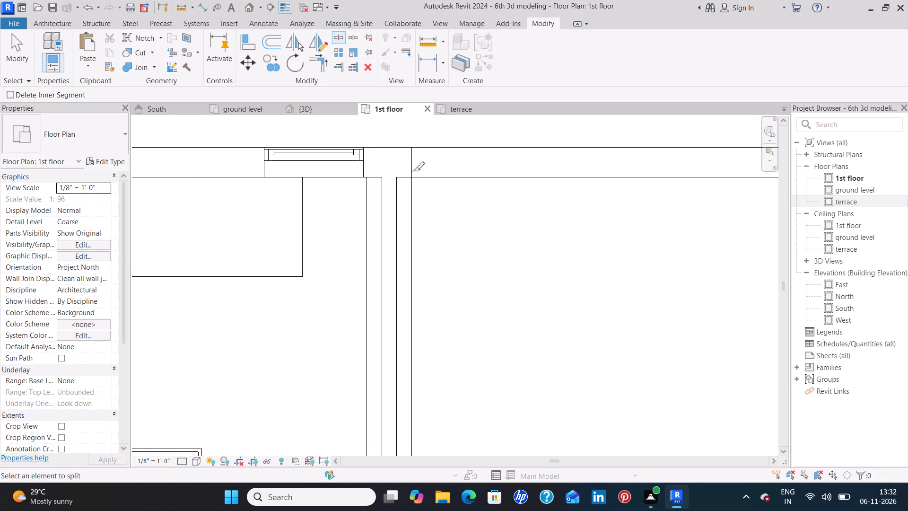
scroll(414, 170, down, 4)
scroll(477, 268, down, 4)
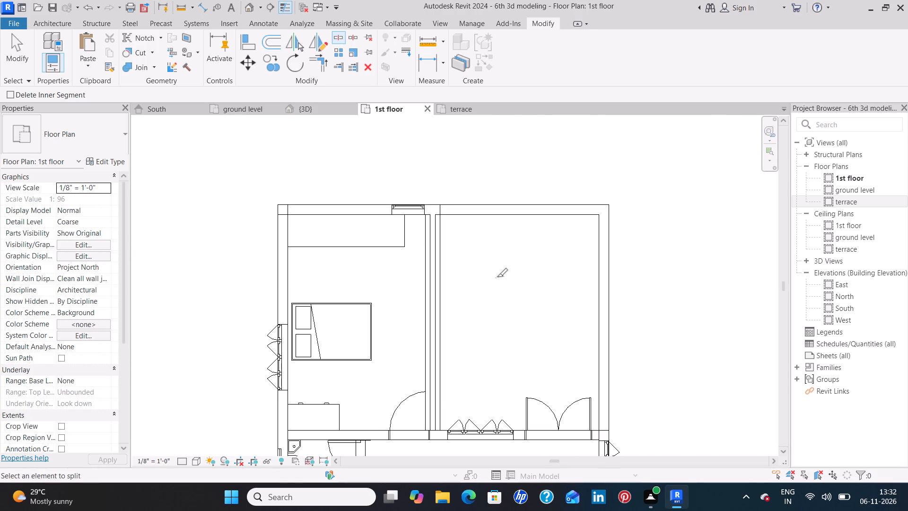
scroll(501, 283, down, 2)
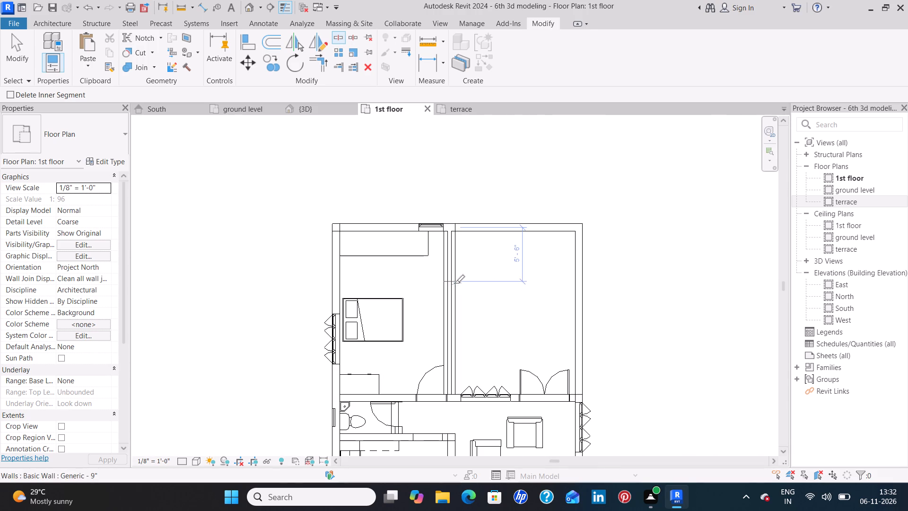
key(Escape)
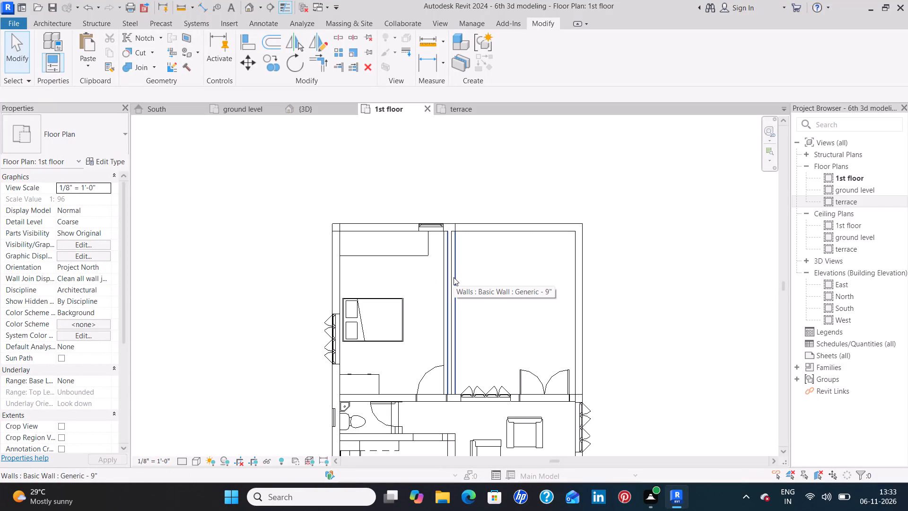
Delete the ground-level wall doubled along the bedroom side of the partition between the bedroom and the open area.
click(440, 282)
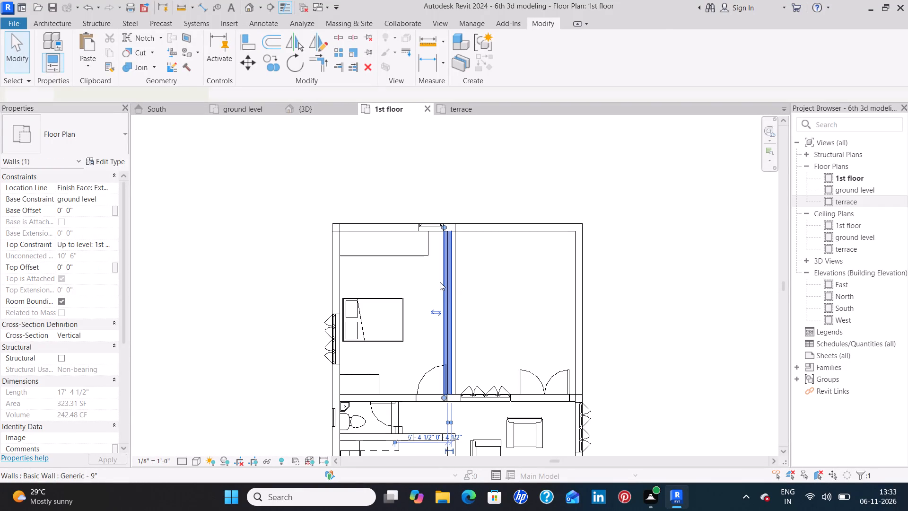
key(Delete)
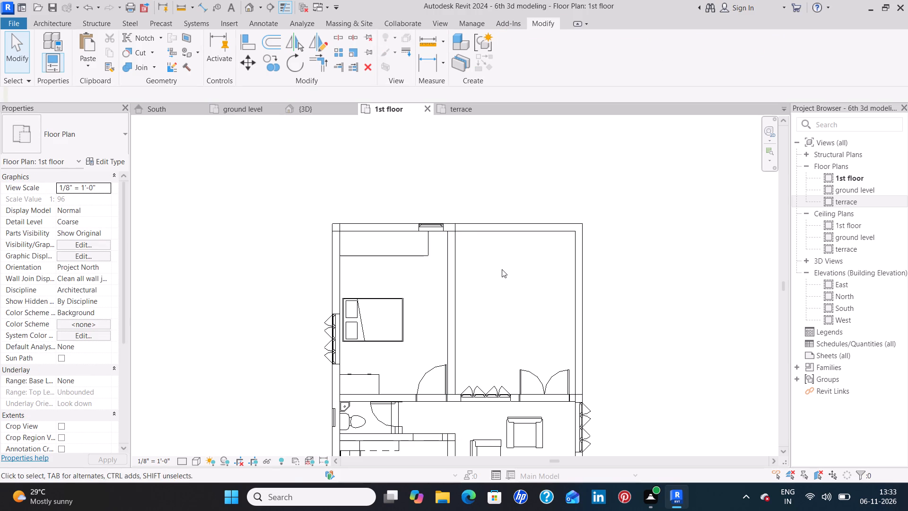
Split the north exterior wall just past the bedroom partition, about 5" from the partition's centreline on the open area's side.
scroll(502, 269, down, 1)
middle_drag(507, 275, 502, 204)
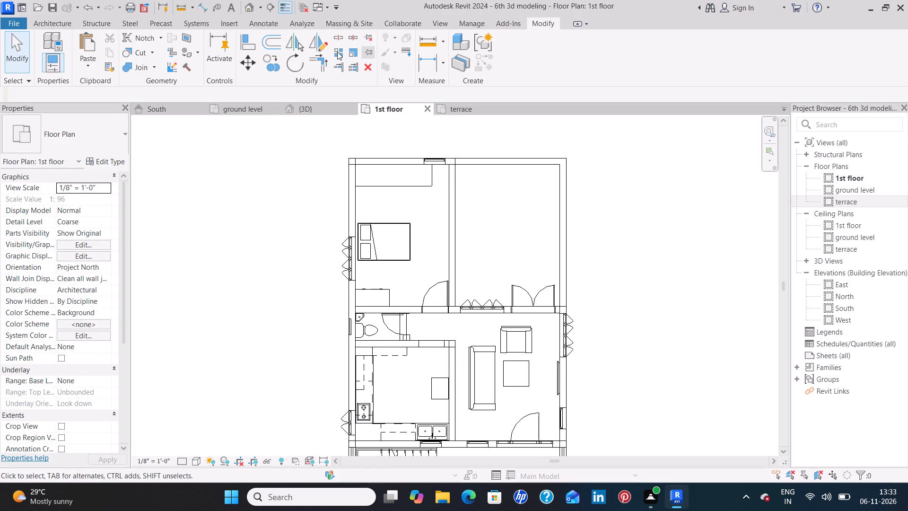
click(336, 38)
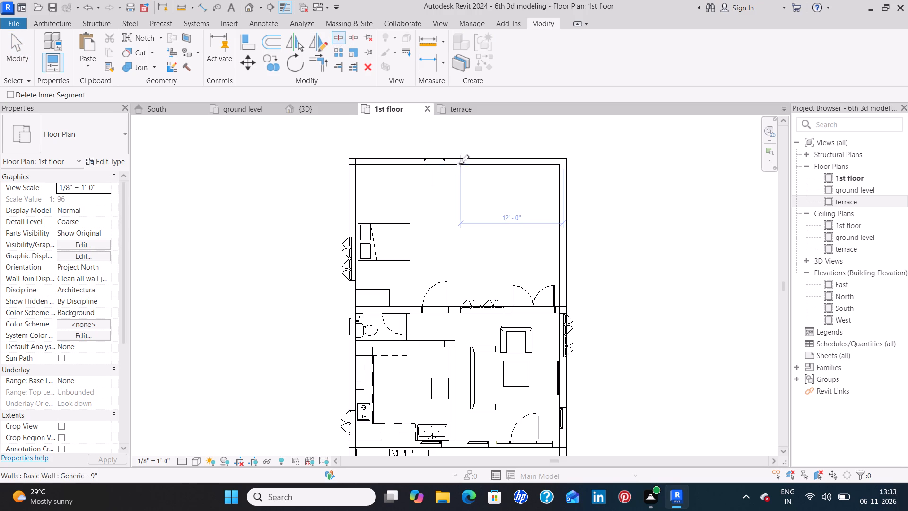
scroll(456, 163, up, 8)
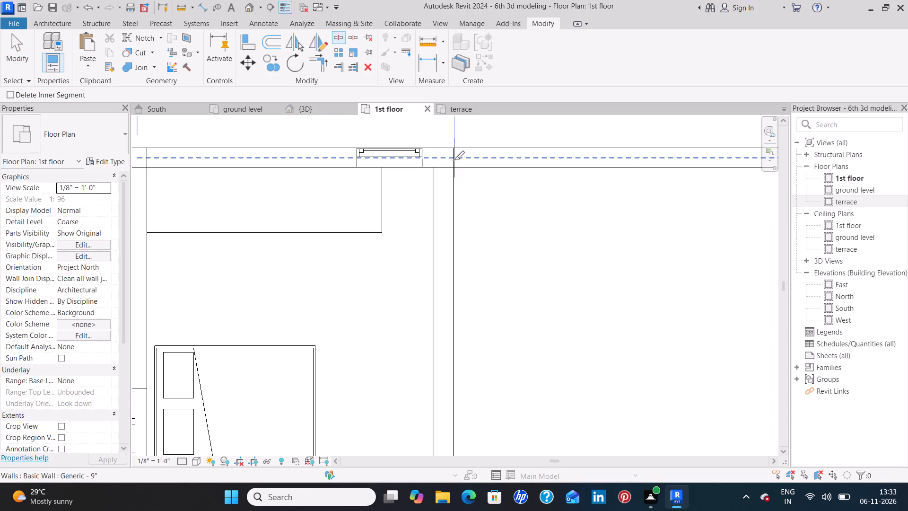
scroll(452, 160, up, 9)
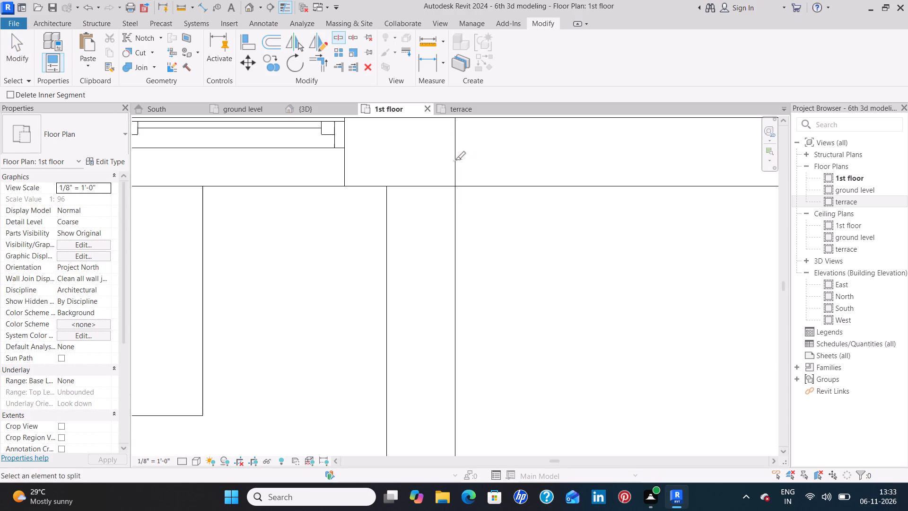
click(455, 160)
scroll(560, 187, down, 5)
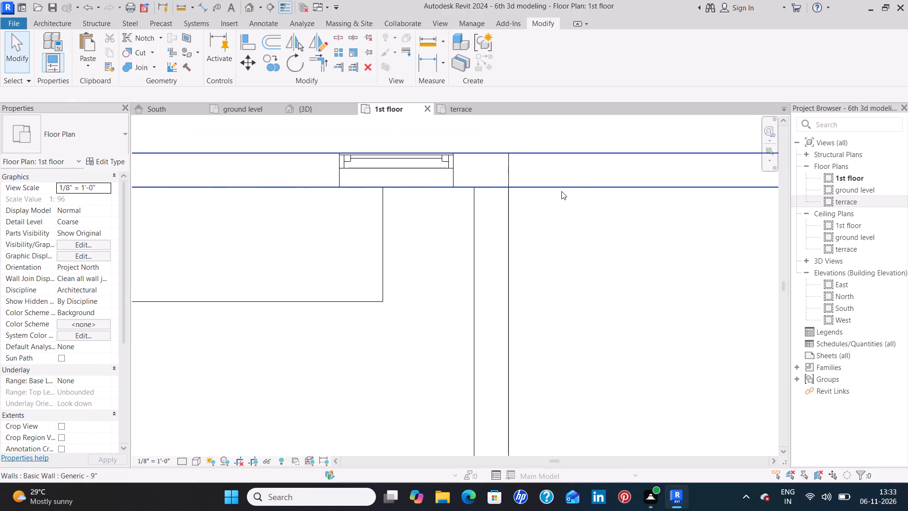
scroll(613, 210, down, 2)
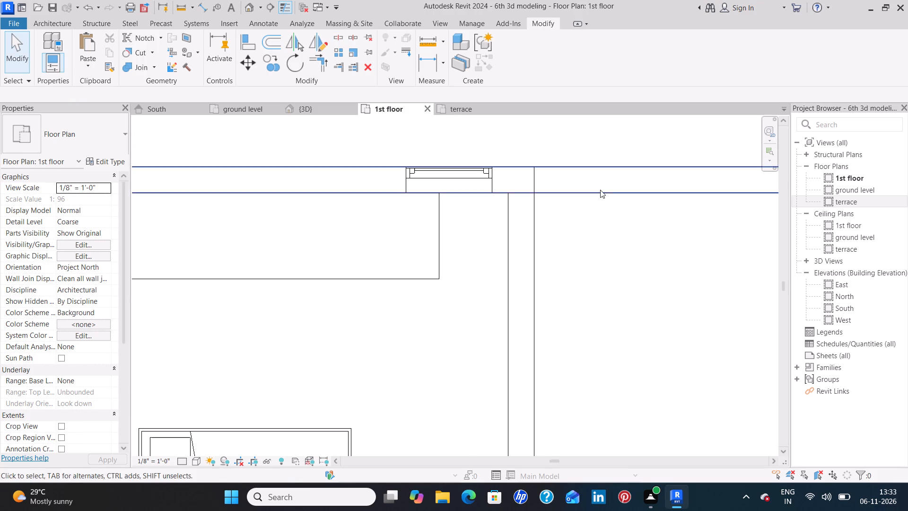
middle_drag(607, 187, 447, 297)
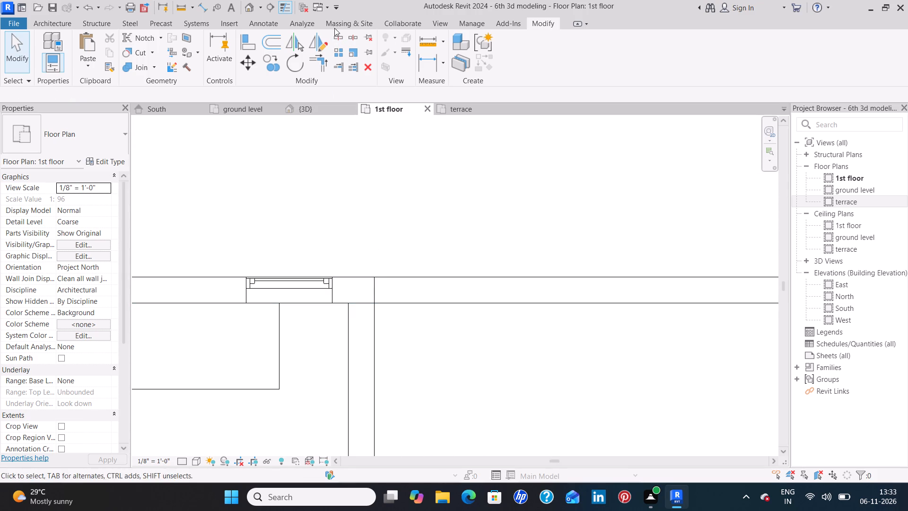
click(337, 34)
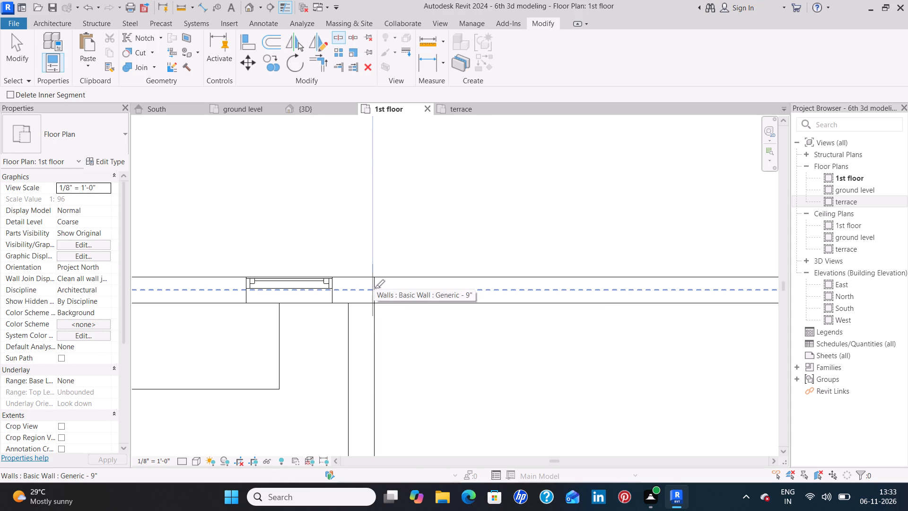
scroll(374, 288, up, 9)
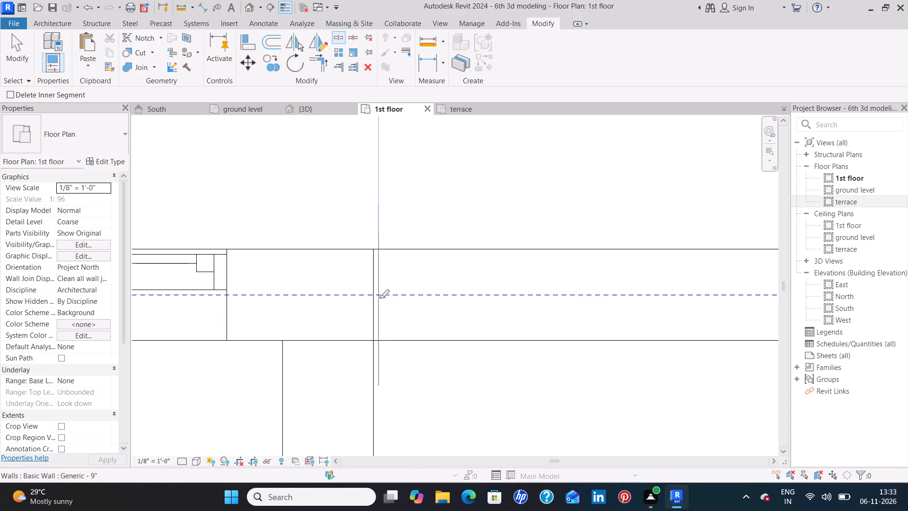
click(378, 298)
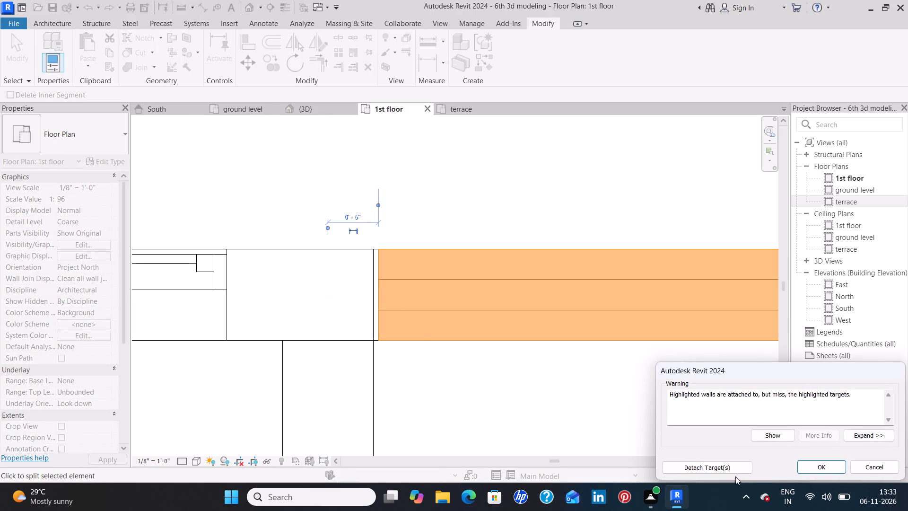
click(813, 469)
Split the east exterior wall at the north face of the double-door wall, about 5" from that wall's centreline, unjoining the conflicting elements.
scroll(677, 379, down, 4)
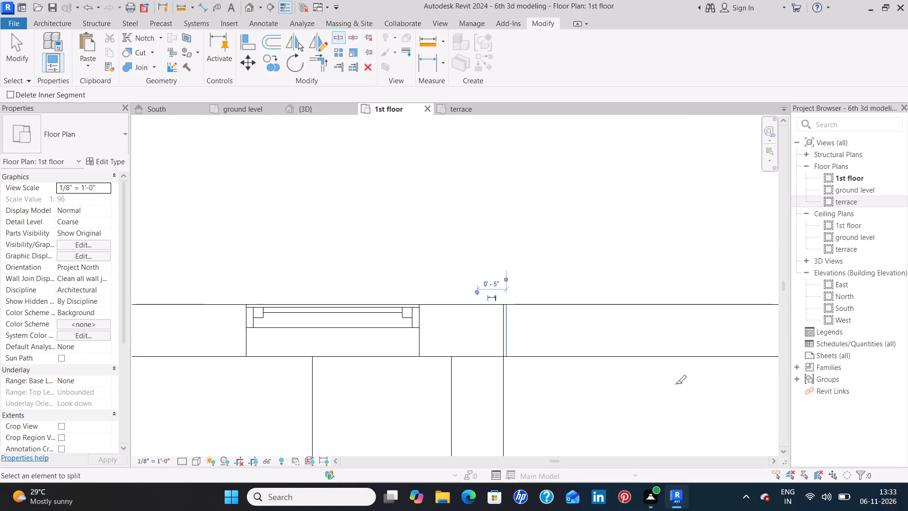
middle_drag(648, 393, 525, 252)
scroll(643, 386, down, 1)
scroll(514, 252, down, 3)
middle_drag(640, 341, 628, 323)
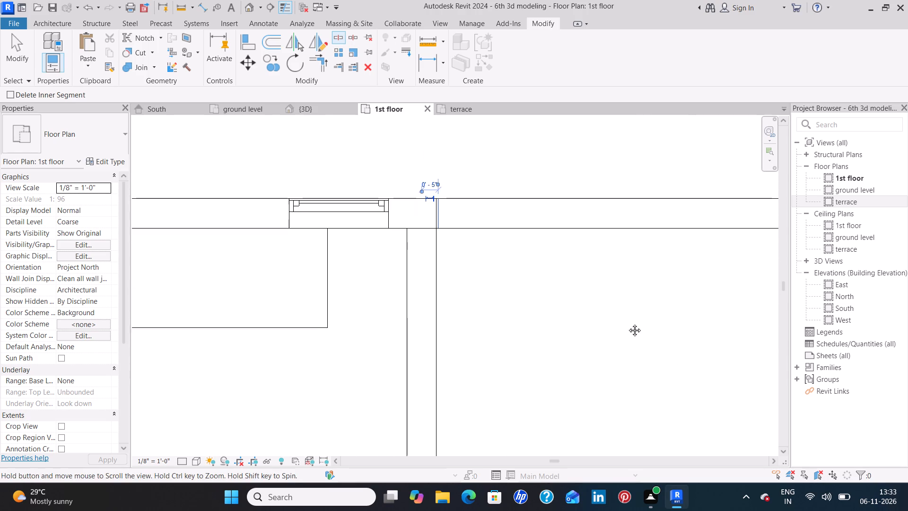
middle_drag(628, 323, 513, 248)
scroll(498, 254, down, 5)
middle_drag(682, 379, 682, 370)
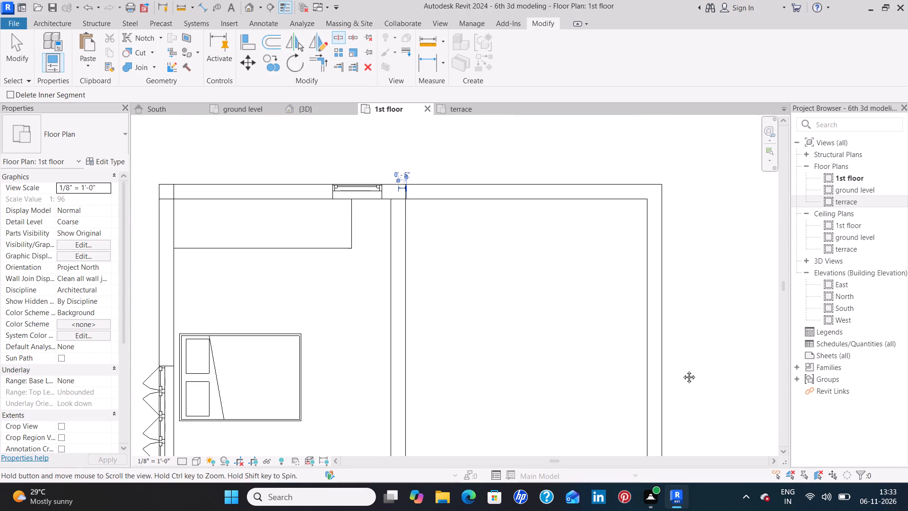
middle_drag(682, 370, 672, 233)
scroll(644, 380, up, 4)
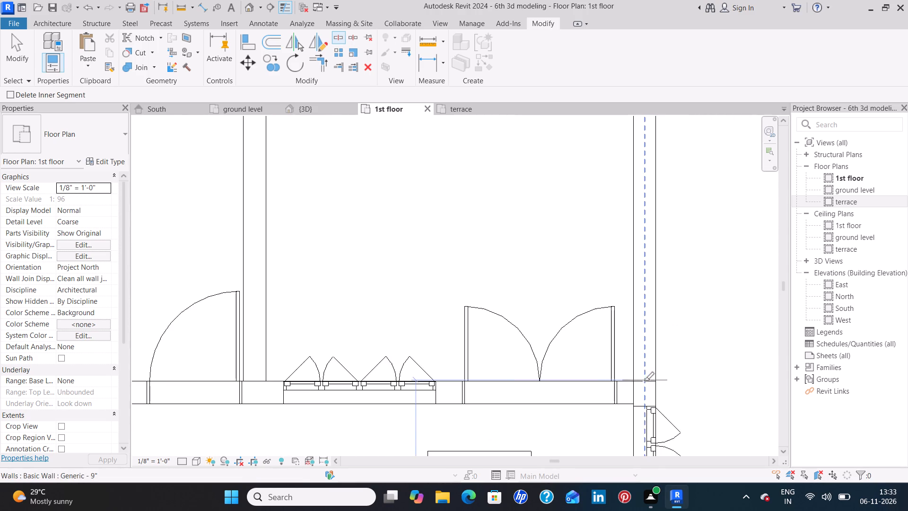
scroll(644, 380, up, 4)
click(644, 379)
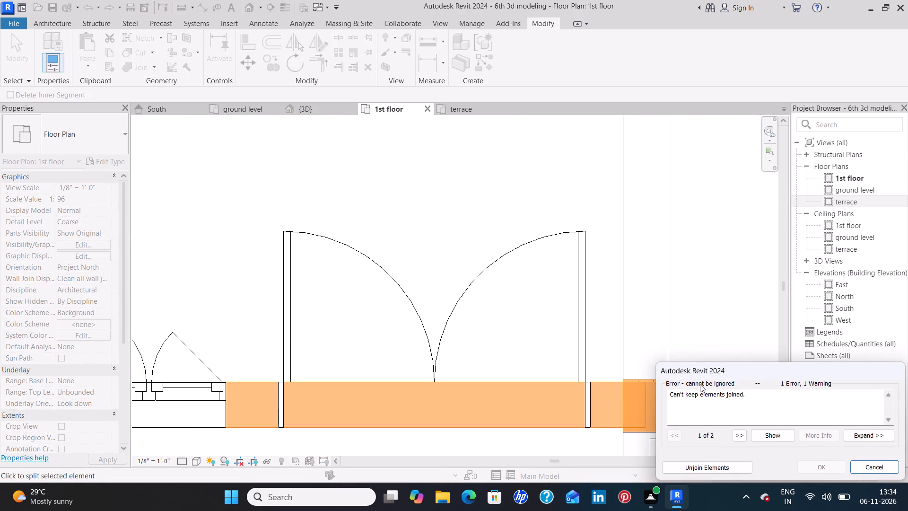
click(713, 467)
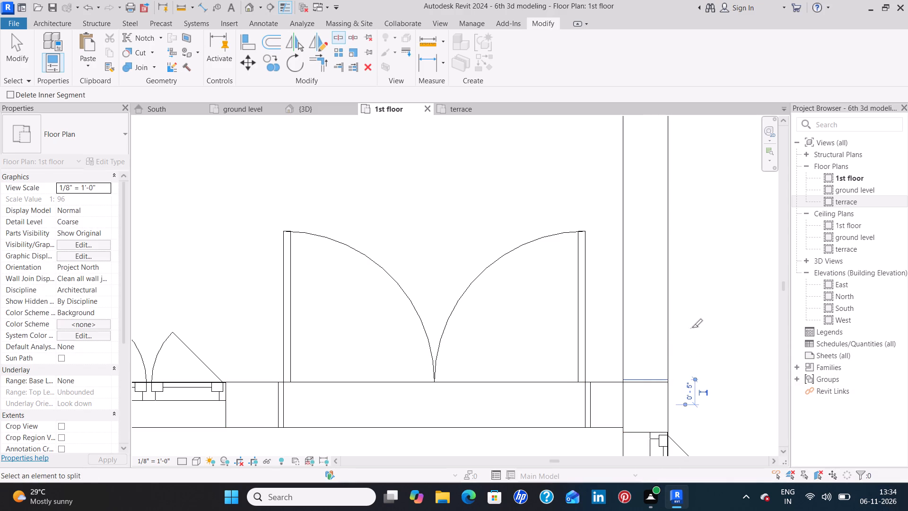
key(Escape)
key(Escape)
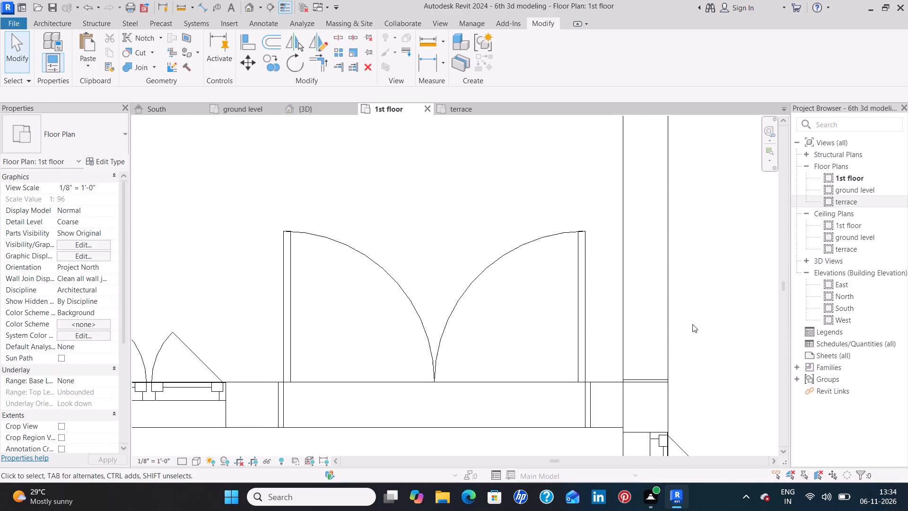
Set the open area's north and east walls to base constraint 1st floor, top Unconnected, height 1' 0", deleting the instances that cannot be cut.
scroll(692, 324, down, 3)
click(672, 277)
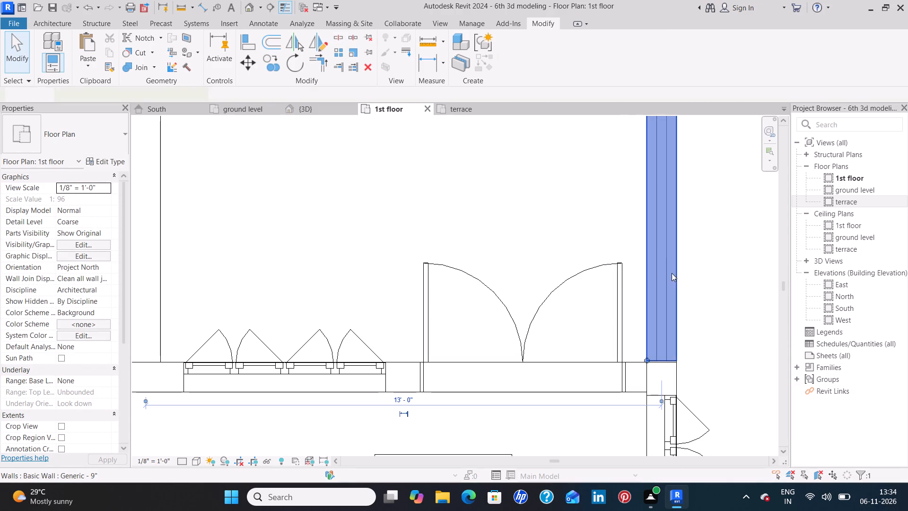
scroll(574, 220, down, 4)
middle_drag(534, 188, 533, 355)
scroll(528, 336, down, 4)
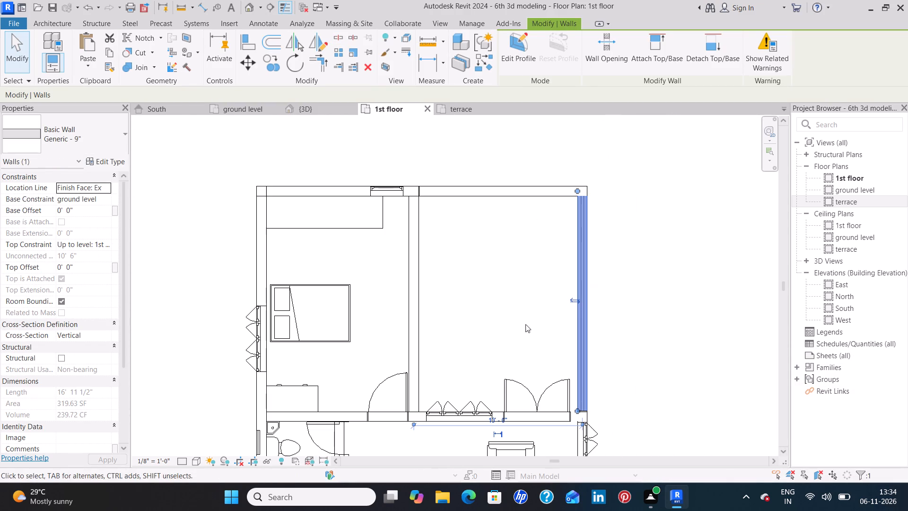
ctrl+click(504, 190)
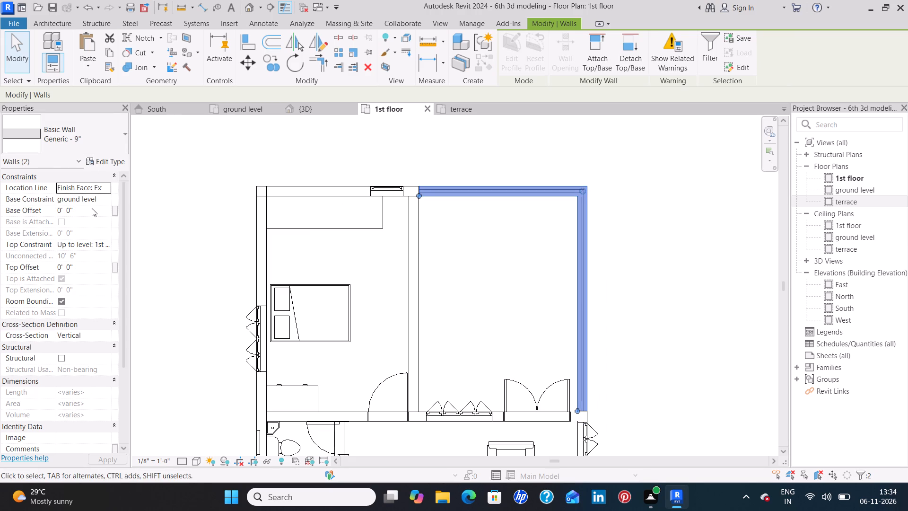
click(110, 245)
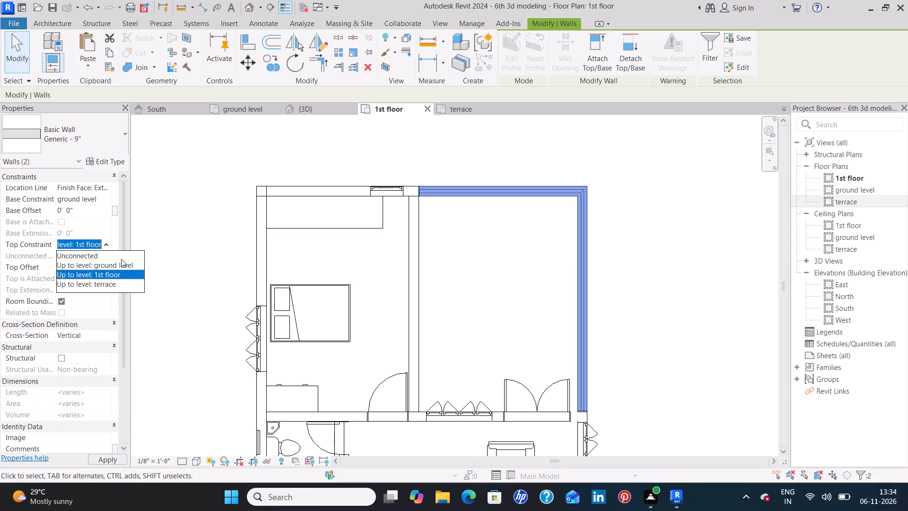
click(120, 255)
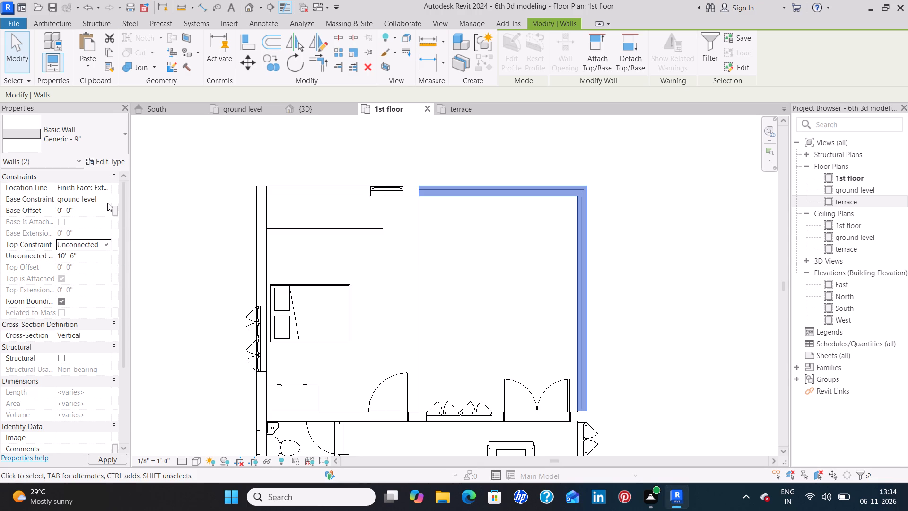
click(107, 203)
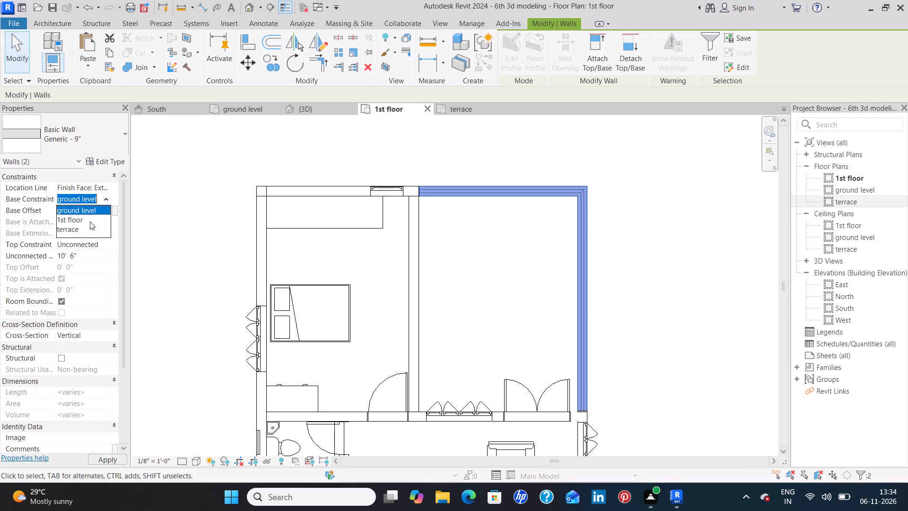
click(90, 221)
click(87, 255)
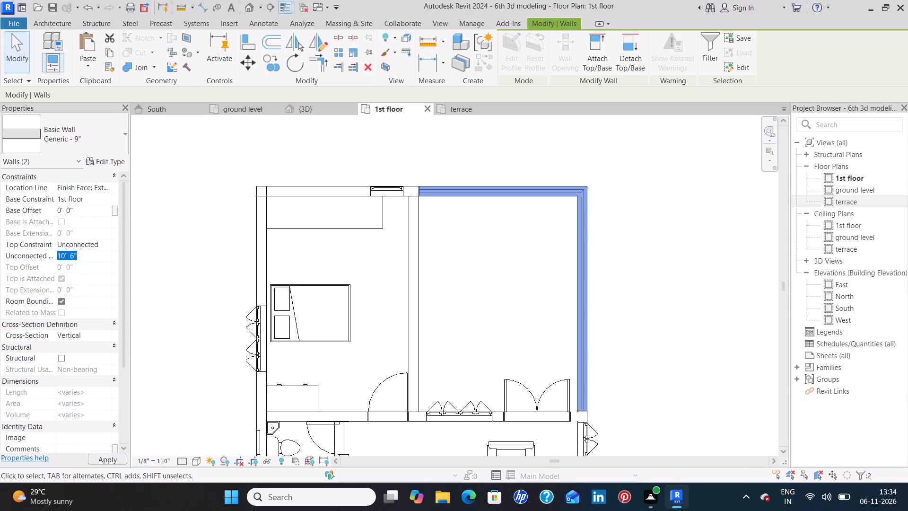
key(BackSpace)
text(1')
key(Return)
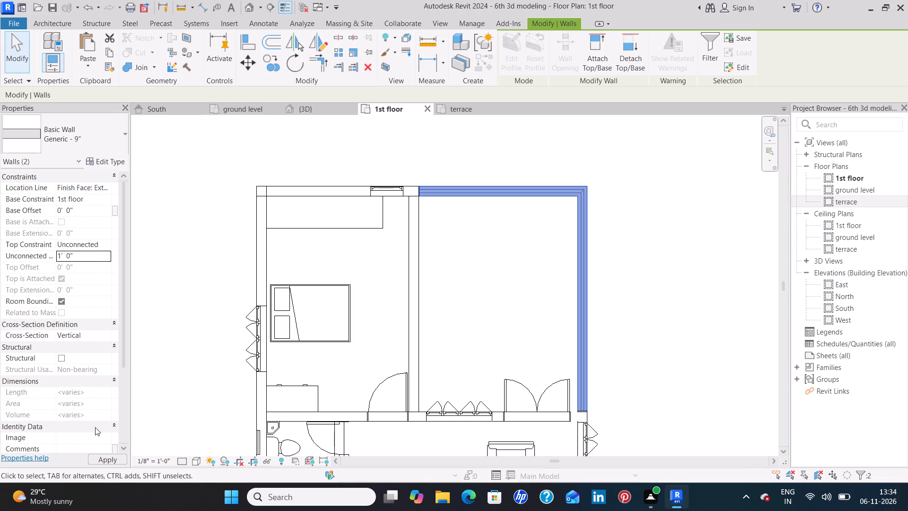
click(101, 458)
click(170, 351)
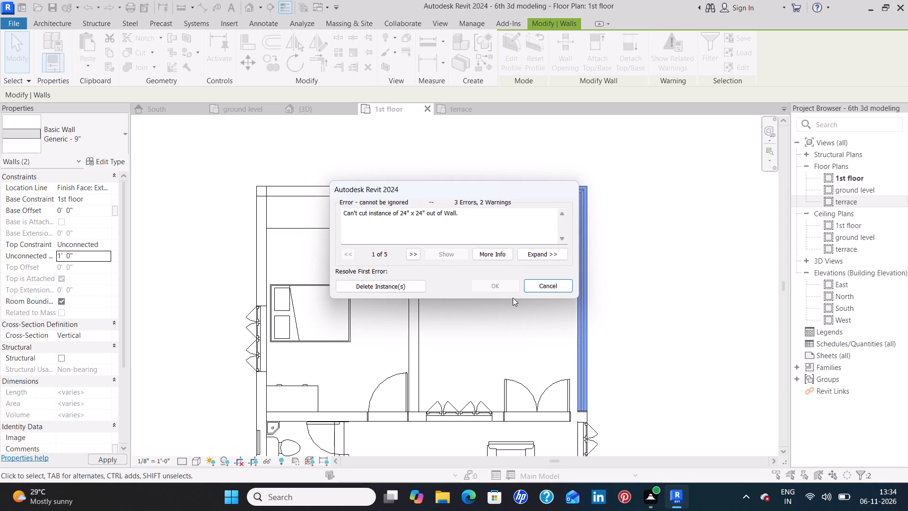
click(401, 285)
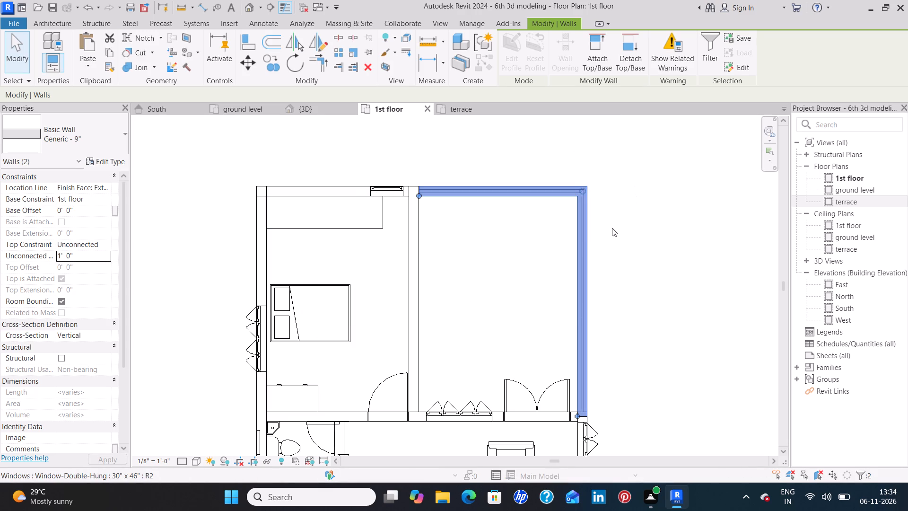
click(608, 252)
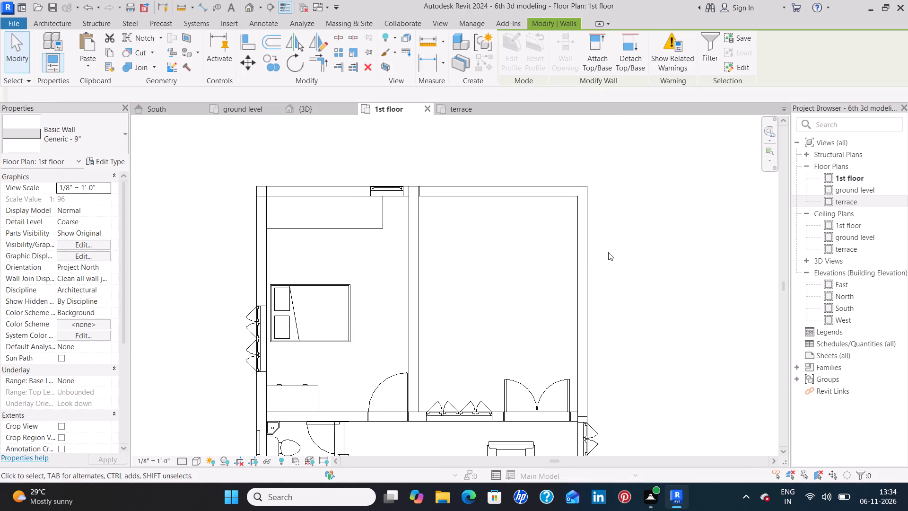
Delete the split-off north and east walls enclosing the open area beside the bedroom.
click(584, 256)
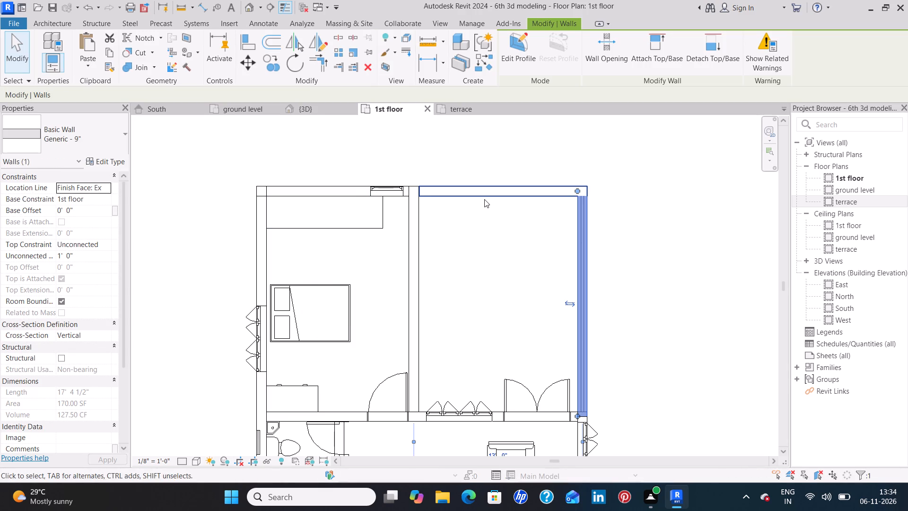
ctrl+click(484, 197)
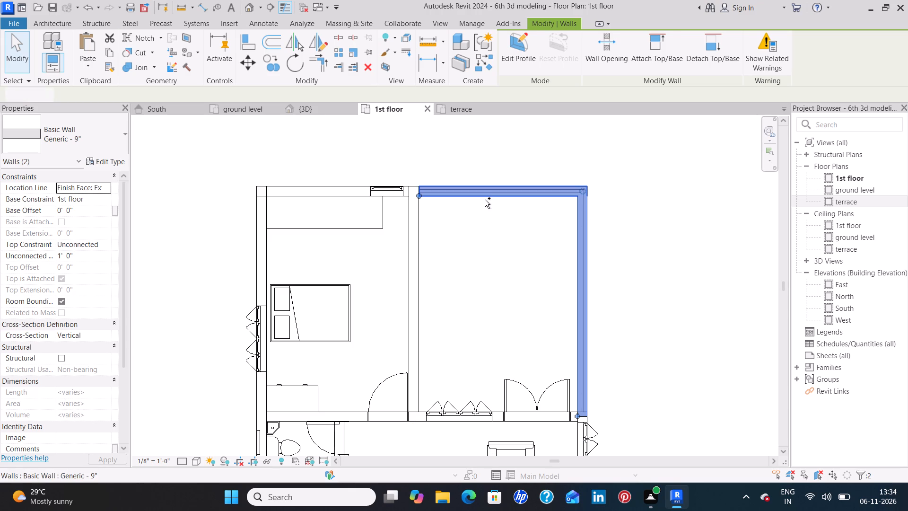
key(Delete)
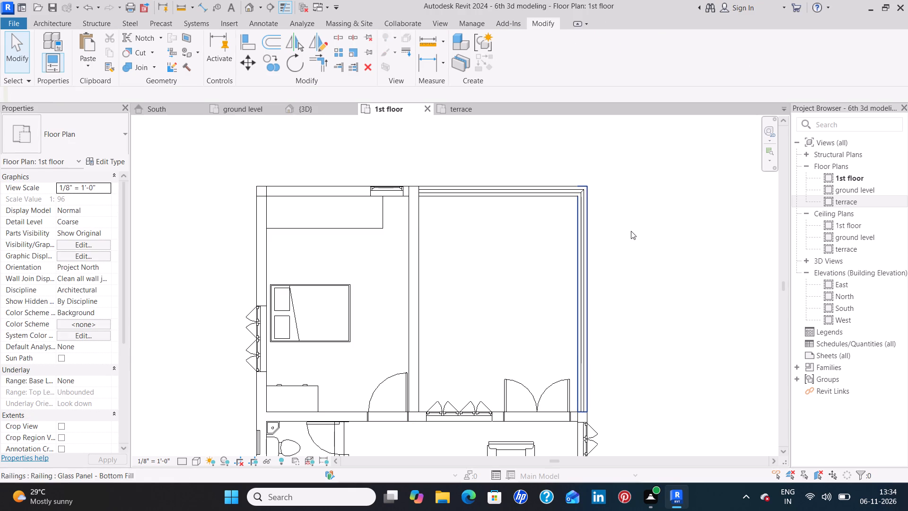
Examine the open area's corner in the 3D view and check the ground level plan's north end.
scroll(632, 231, down, 3)
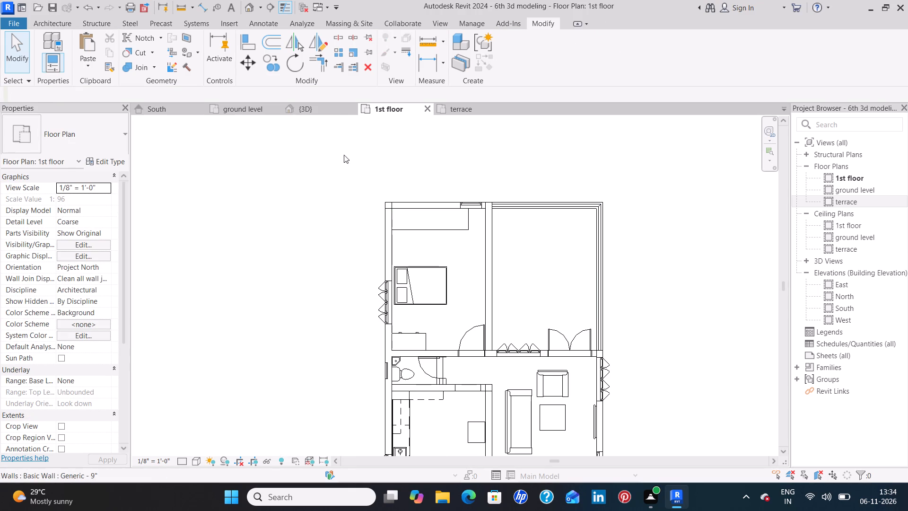
click(319, 116)
click(326, 106)
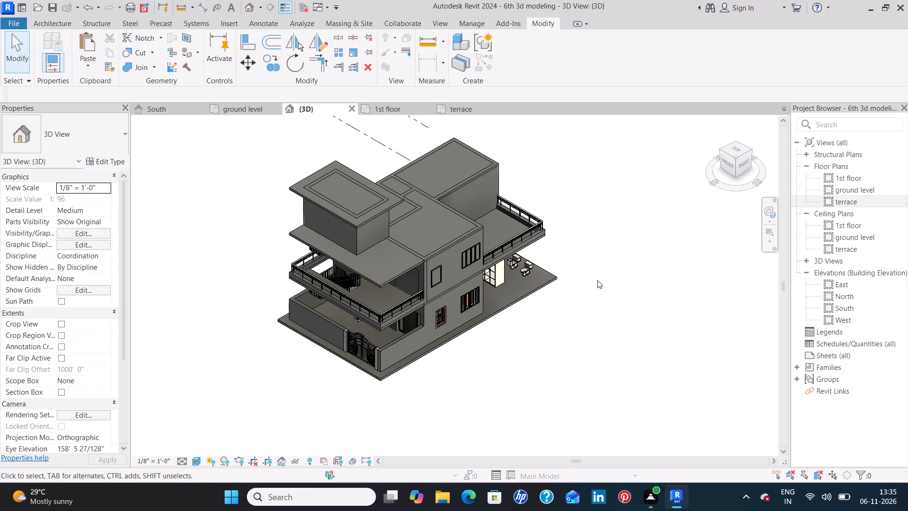
click(239, 107)
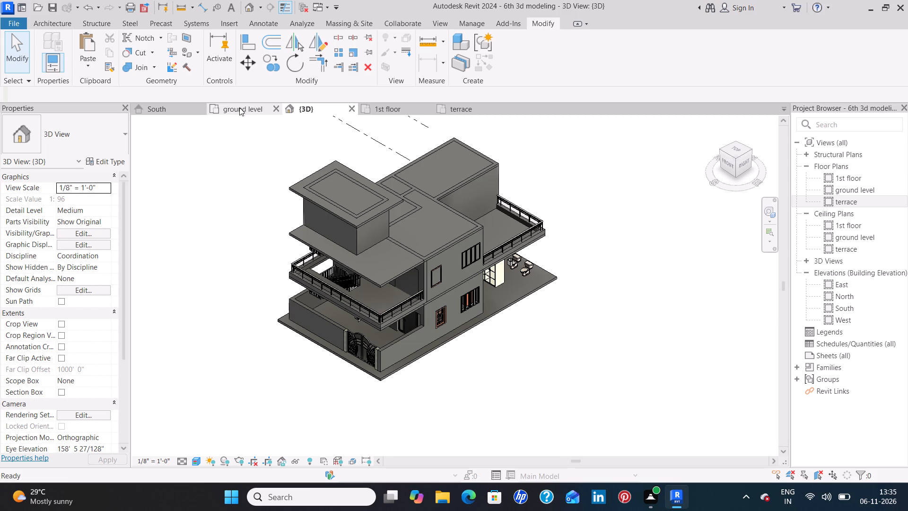
scroll(410, 162, up, 2)
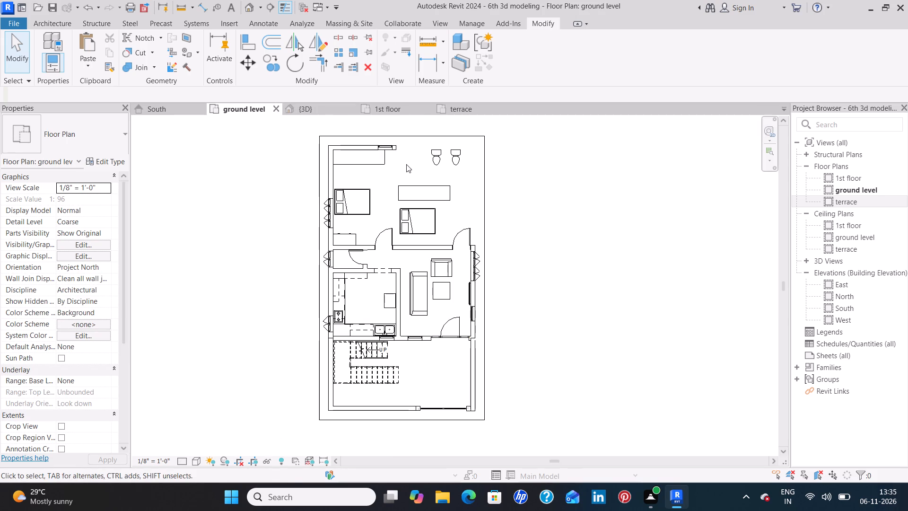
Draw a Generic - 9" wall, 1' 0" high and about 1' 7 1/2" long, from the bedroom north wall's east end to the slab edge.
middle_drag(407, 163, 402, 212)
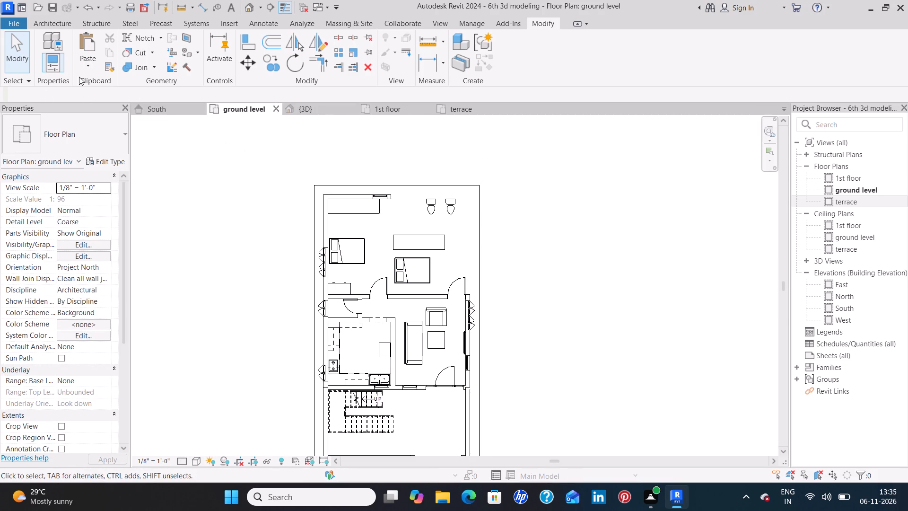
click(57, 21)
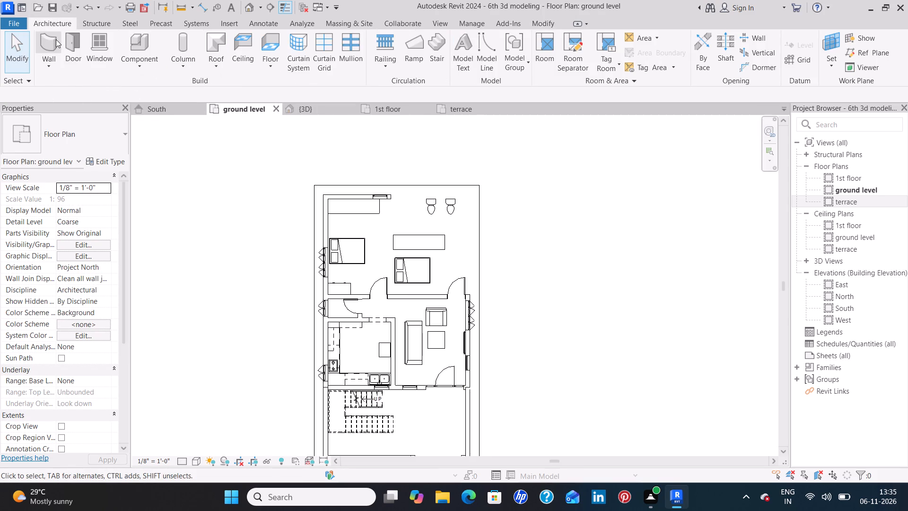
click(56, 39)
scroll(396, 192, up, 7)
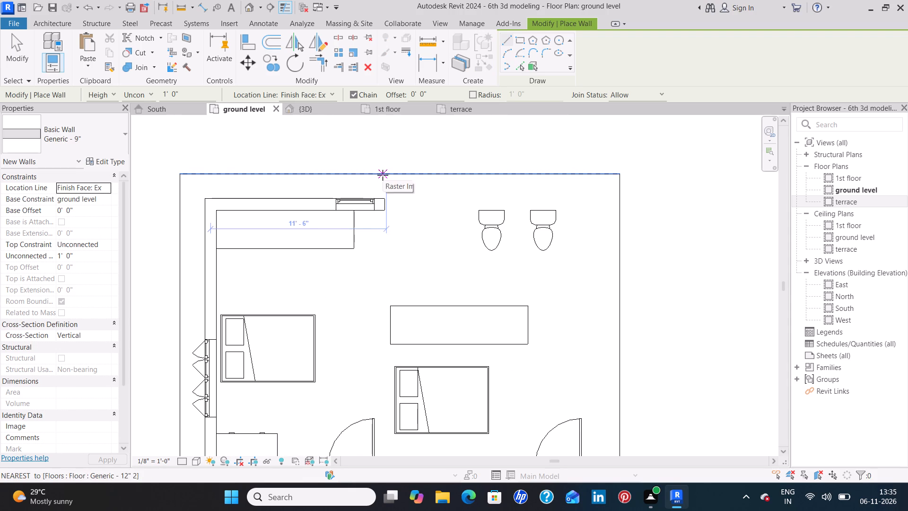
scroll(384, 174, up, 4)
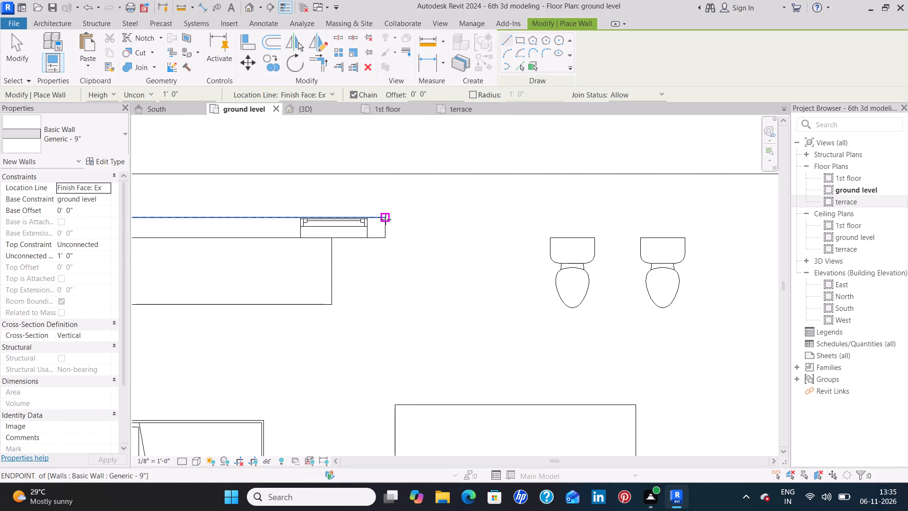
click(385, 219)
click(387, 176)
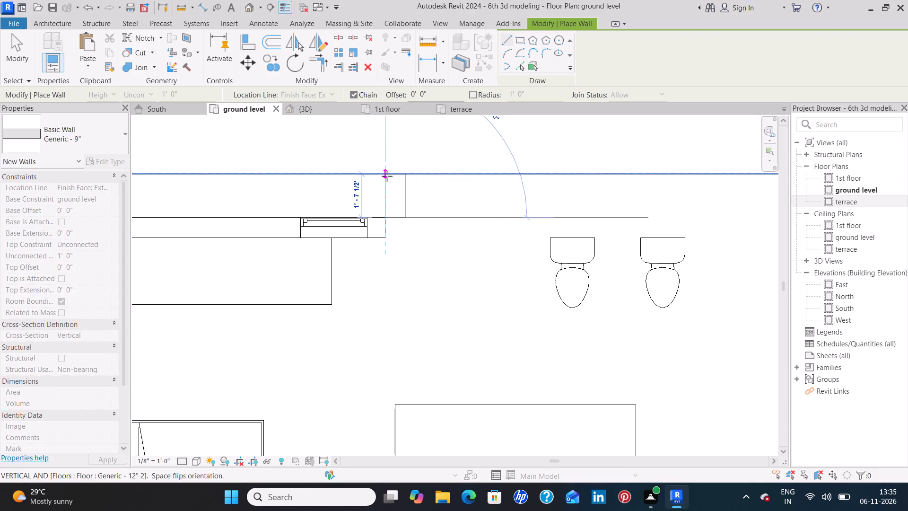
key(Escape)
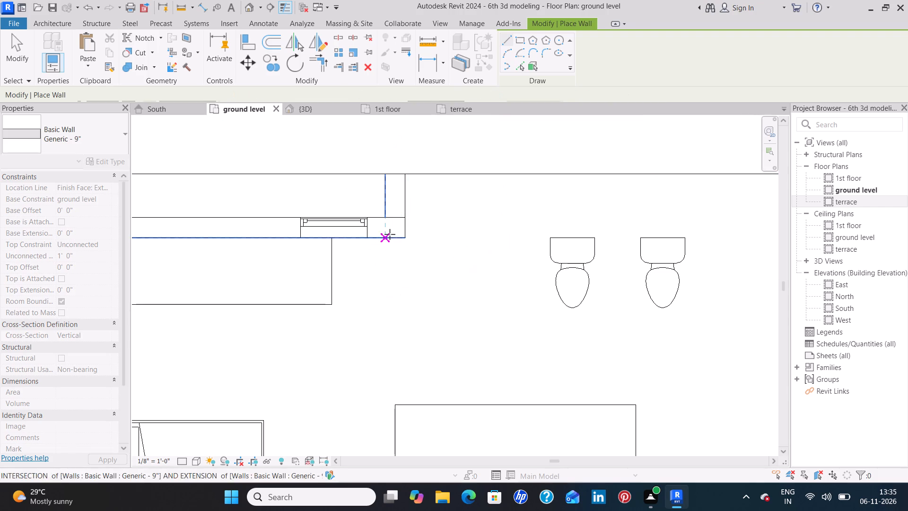
Draw a 1' 0" high Generic - 9" wall about 17' 4" long from the bedroom's north wall south to the door wall, thickness flipped east.
drag(385, 235, 385, 239)
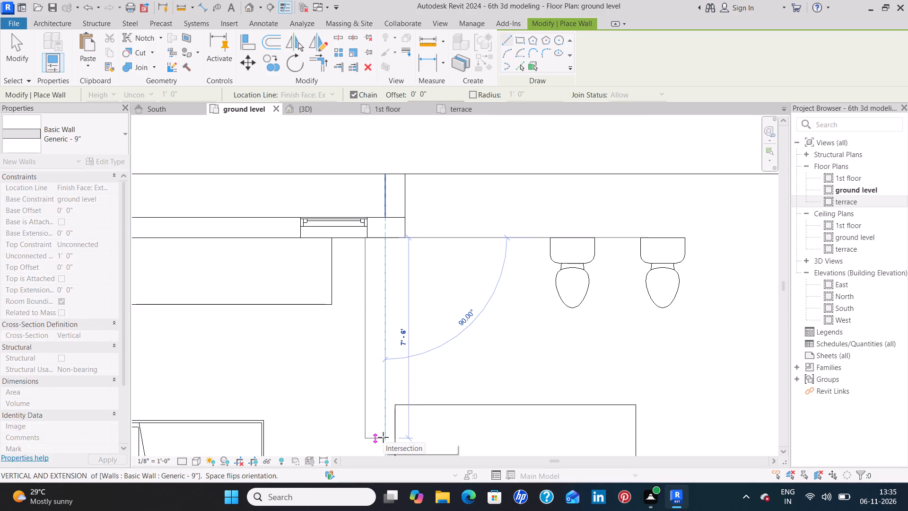
middle_drag(383, 437, 380, 300)
scroll(375, 298, down, 5)
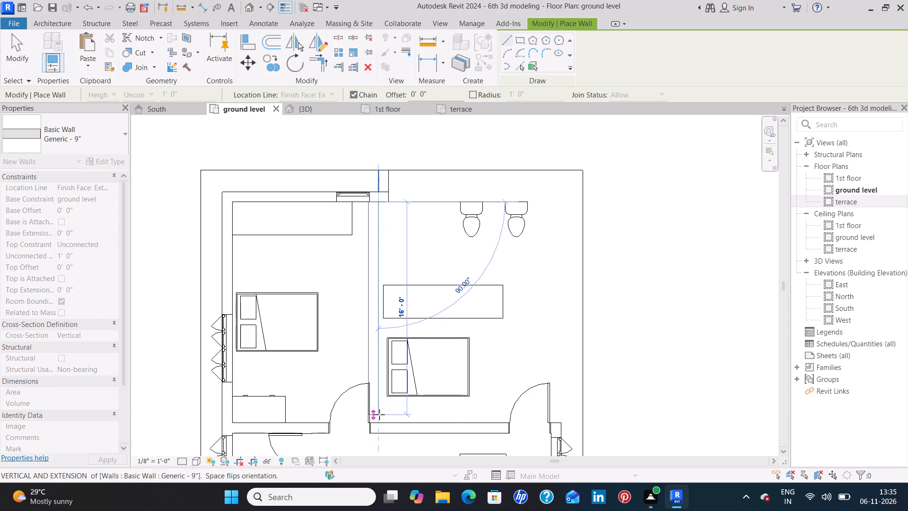
key(space)
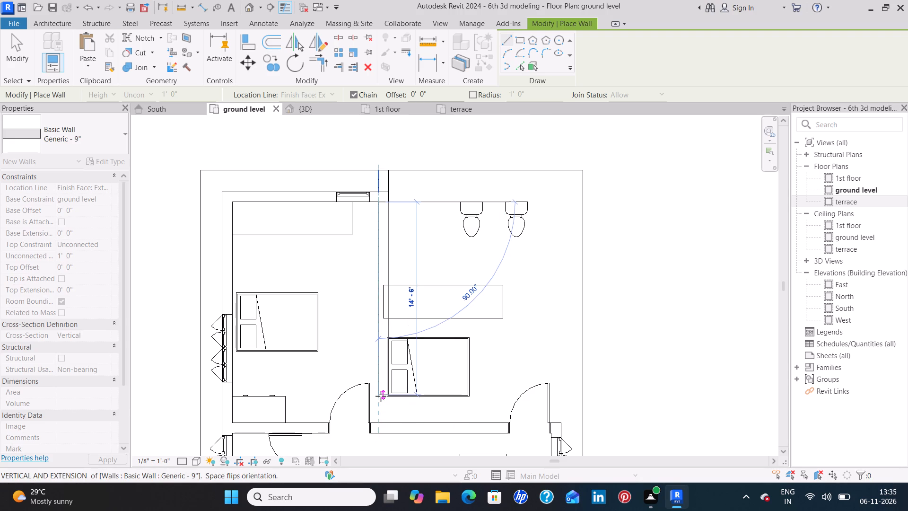
click(376, 421)
key(Escape)
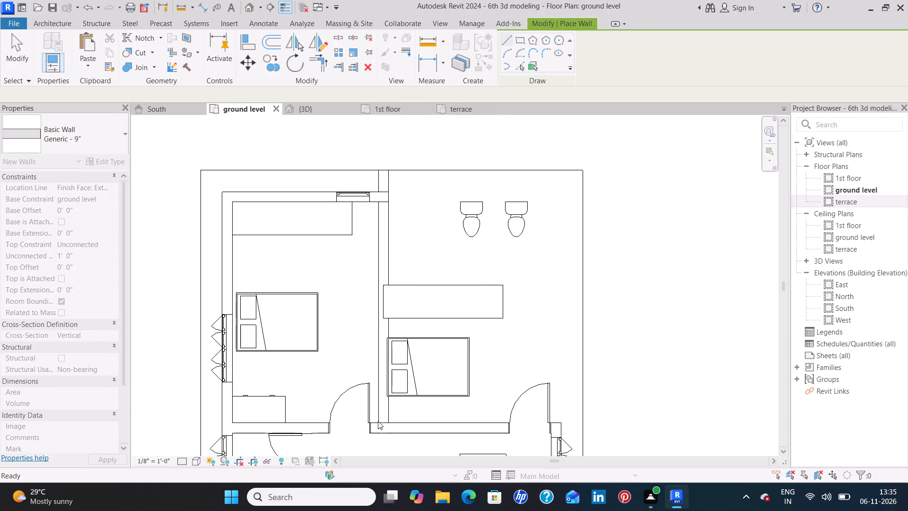
key(Escape)
Nudge the new bedroom east wall and its short northern stub three increments west together.
click(378, 347)
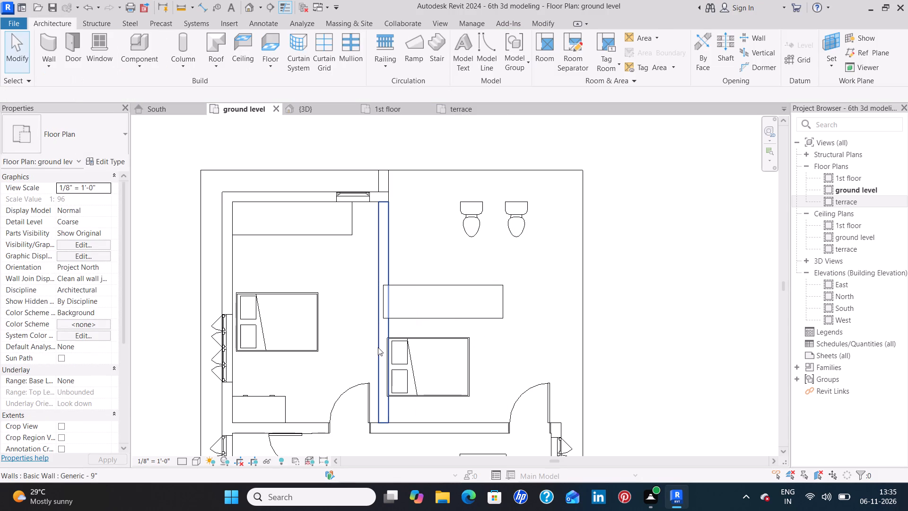
click(383, 185)
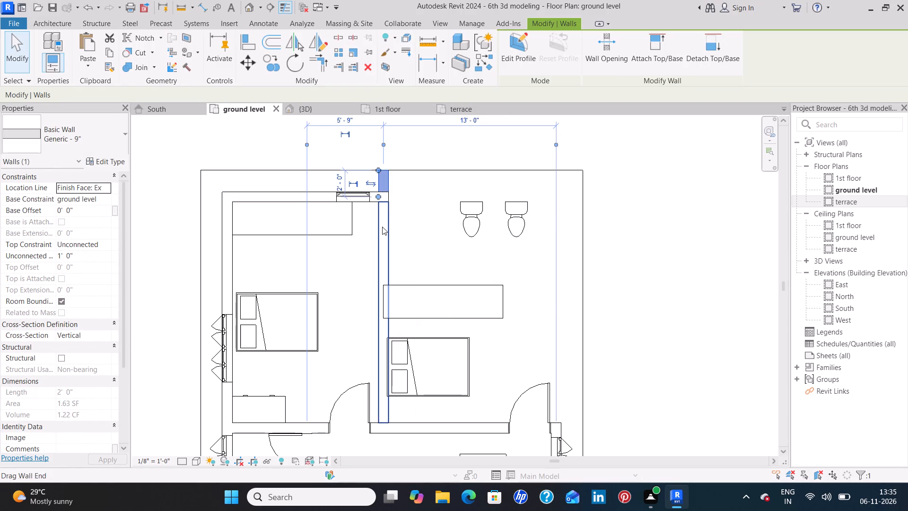
ctrl+click(382, 229)
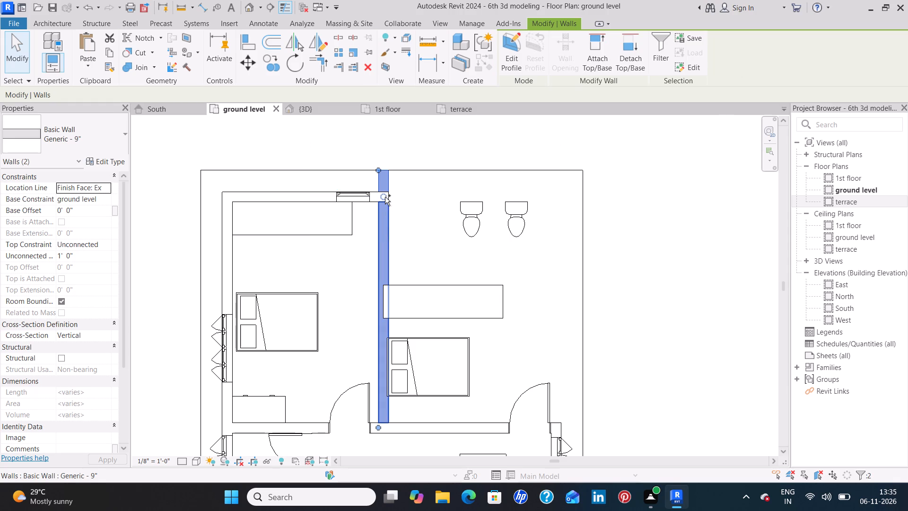
ctrl+click(385, 196)
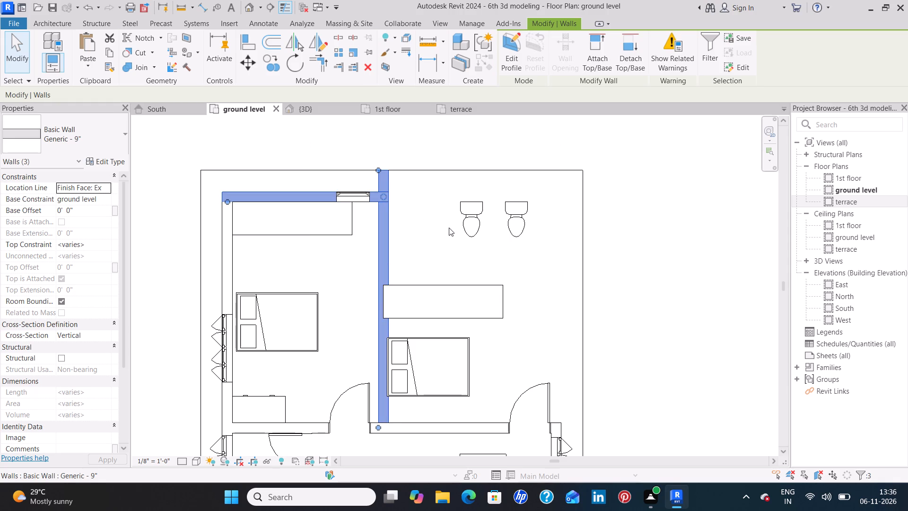
key(Escape)
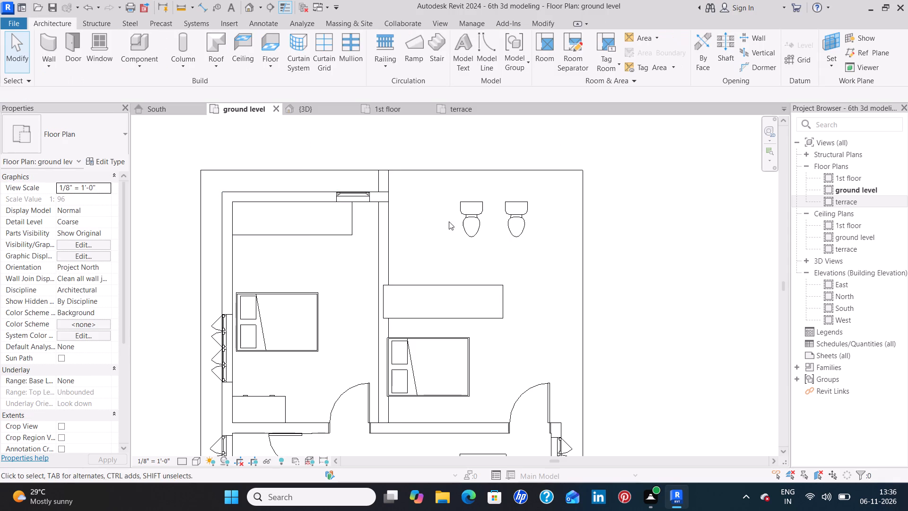
click(389, 250)
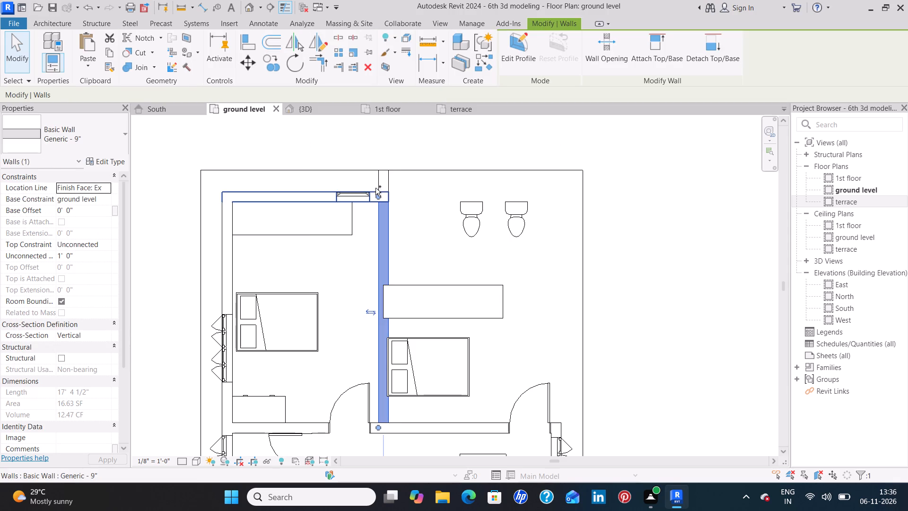
ctrl+click(385, 184)
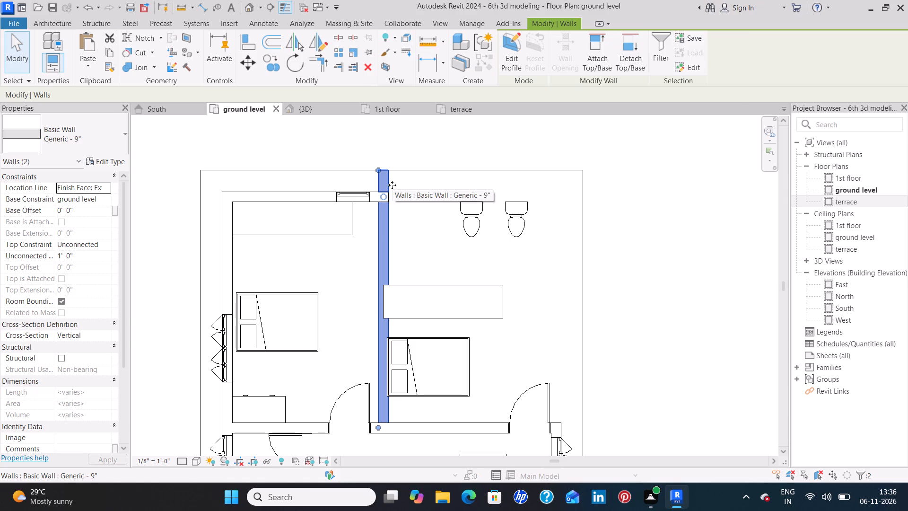
key(Left)
key(Left)
key(Left)
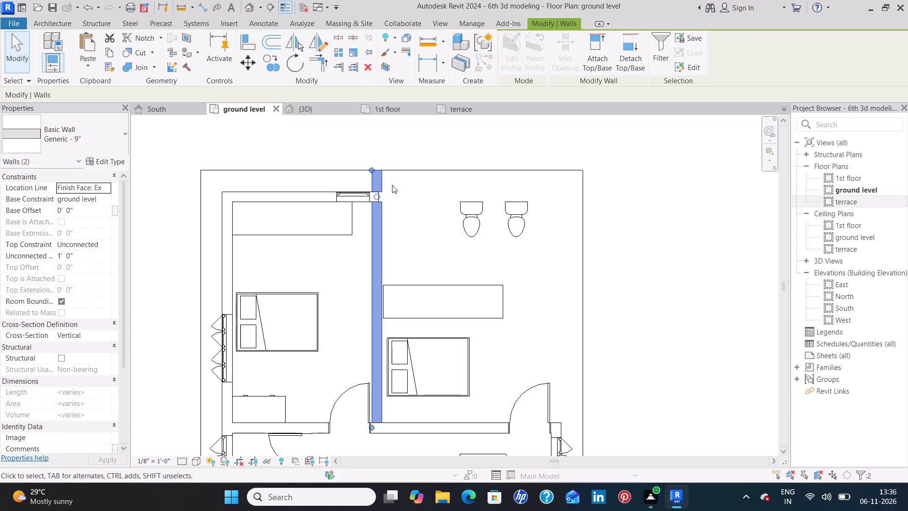
click(418, 206)
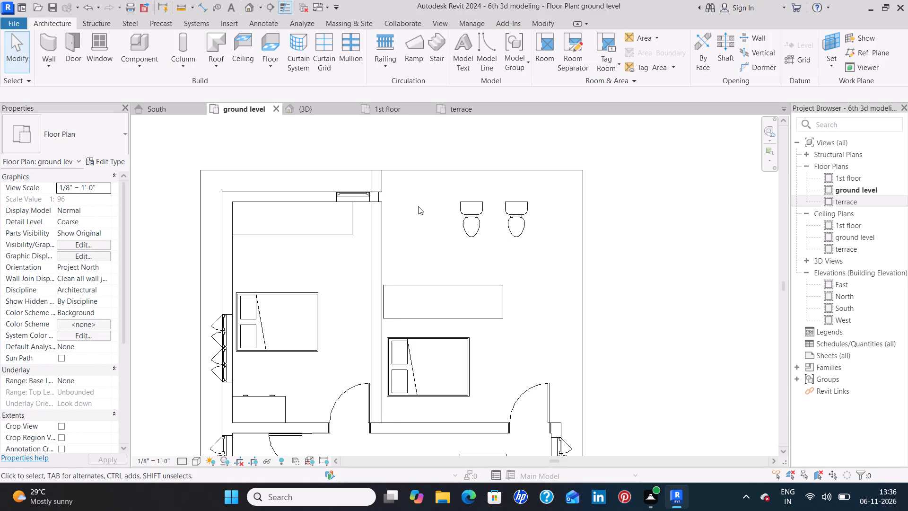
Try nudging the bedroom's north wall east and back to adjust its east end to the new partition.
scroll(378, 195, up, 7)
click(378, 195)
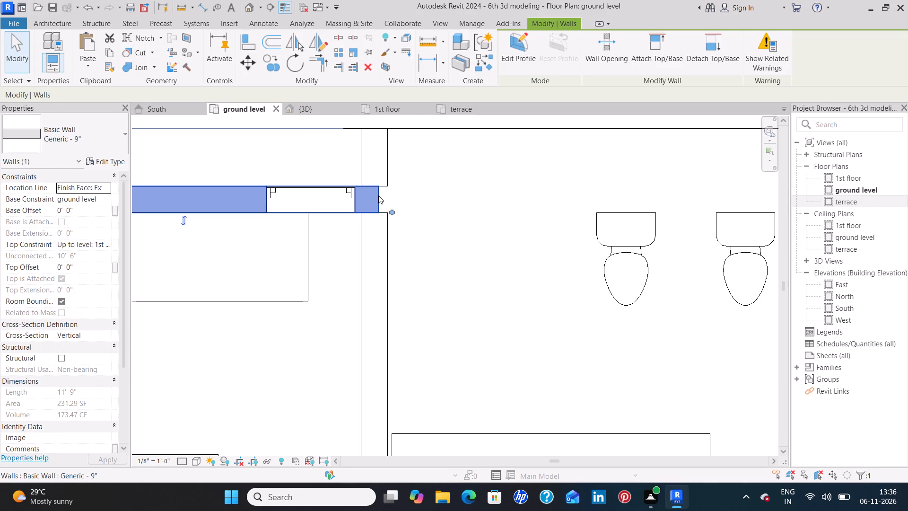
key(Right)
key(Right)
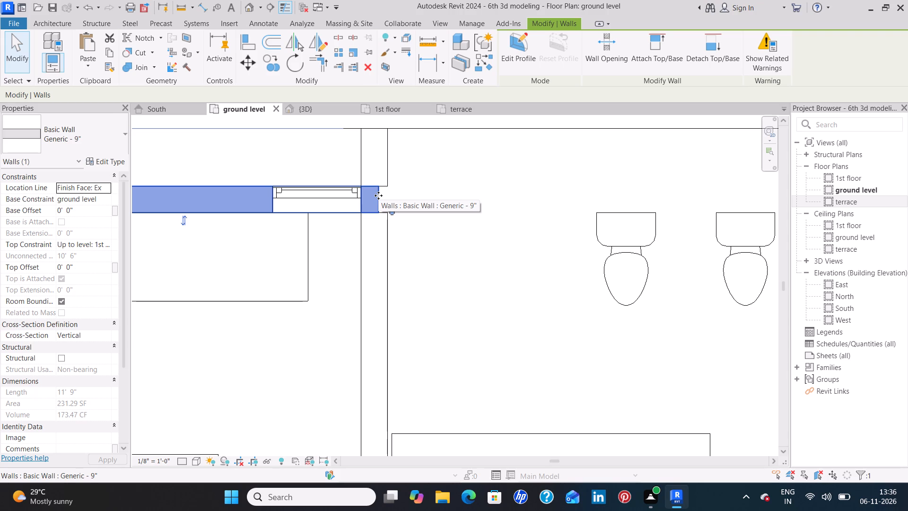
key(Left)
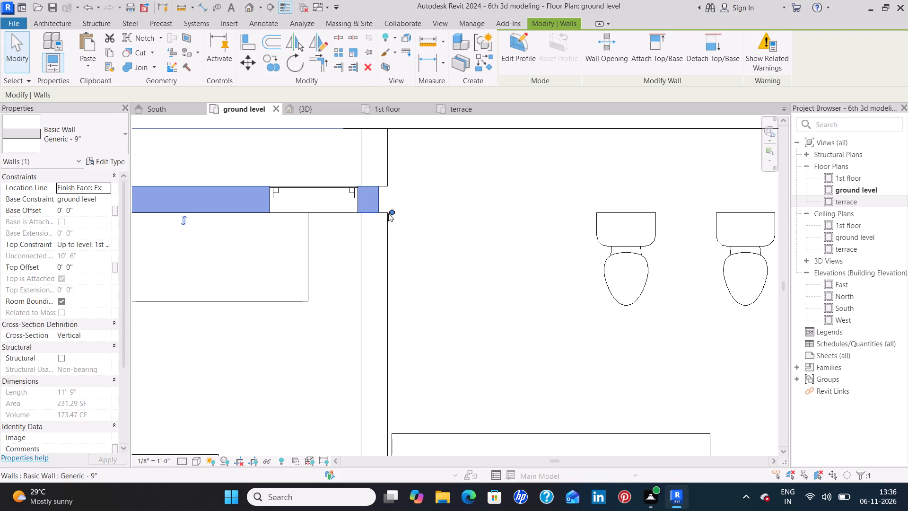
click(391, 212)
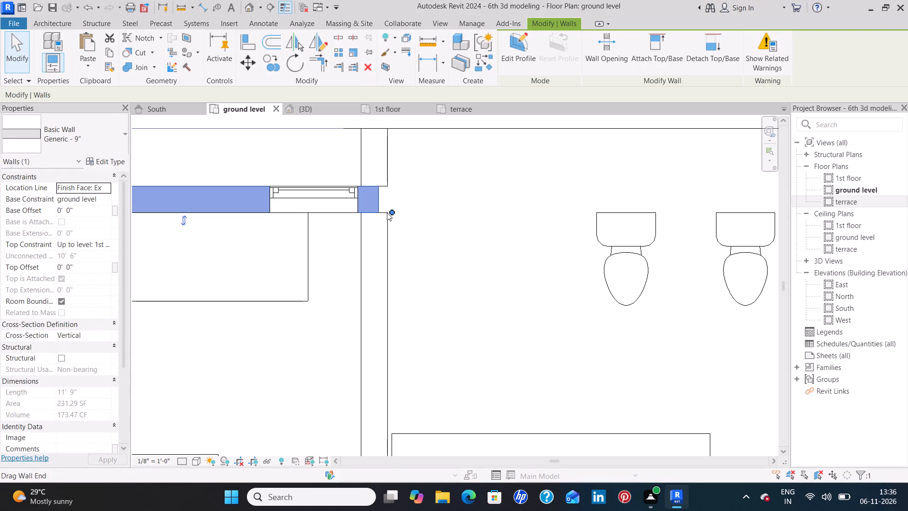
Delete the bedroom's north wall together with its window.
click(378, 202)
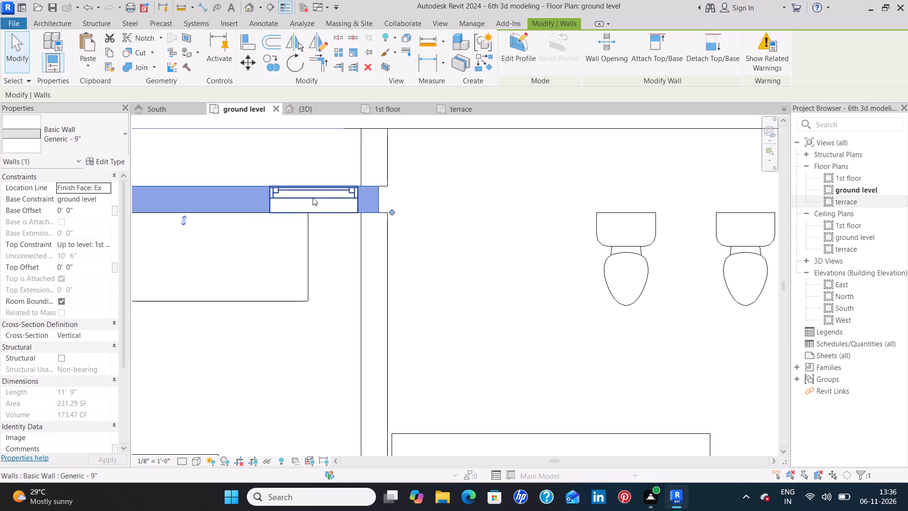
key(Delete)
Draw a 1' 0" high Generic - 9" north bedroom wall about 11' 3" long from the west wall's outer corner to the east partition, thickness inward.
scroll(309, 204, down, 3)
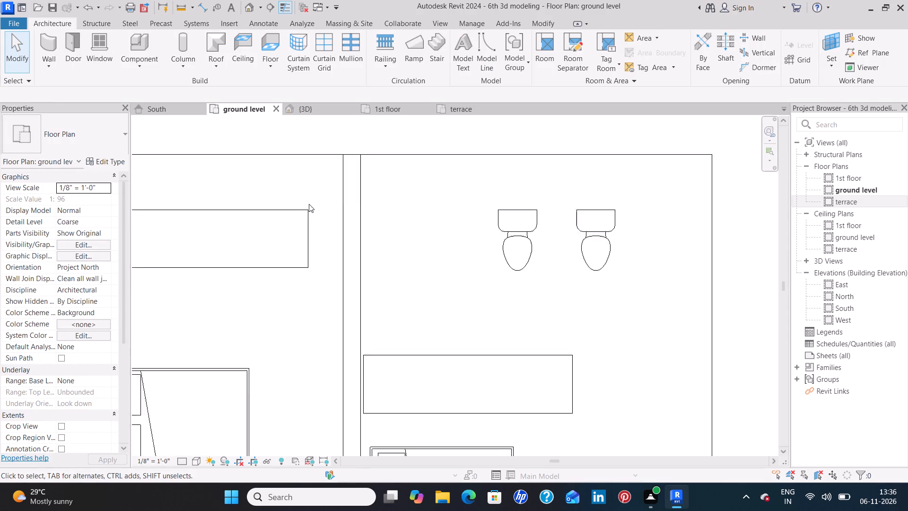
scroll(309, 204, down, 1)
middle_drag(284, 184, 400, 226)
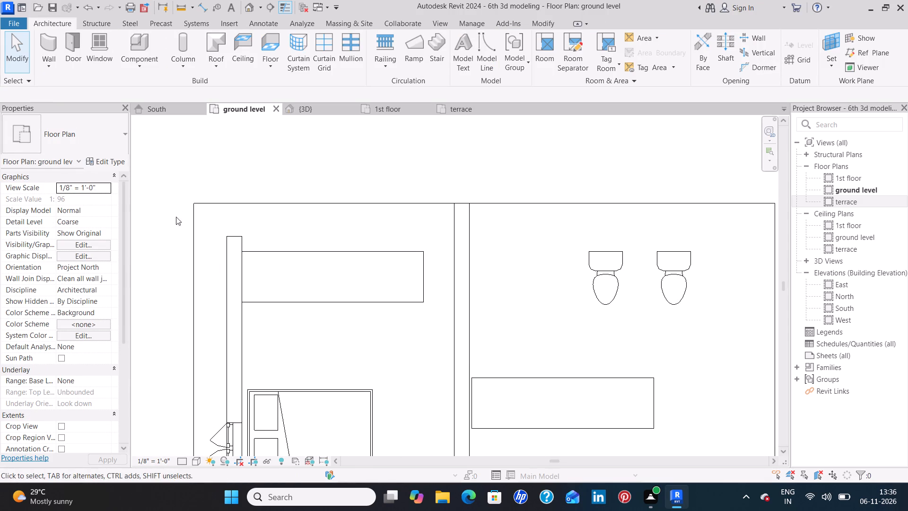
click(49, 40)
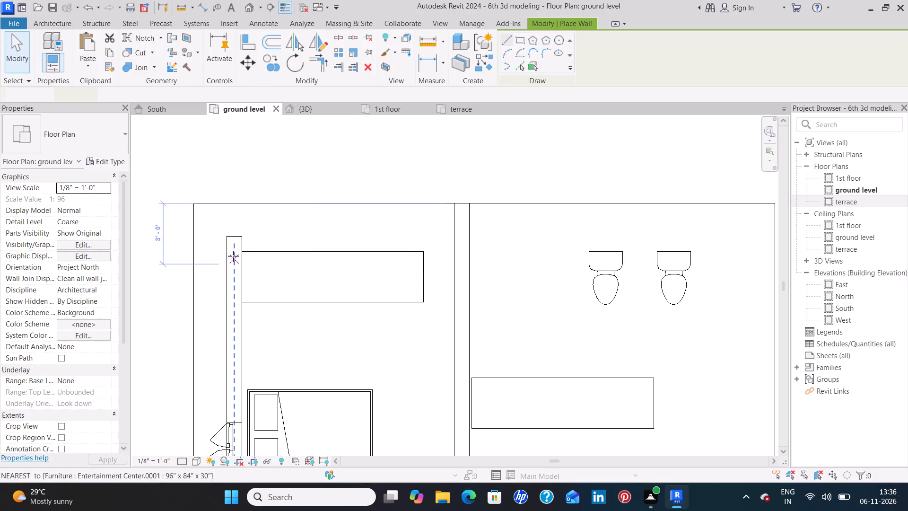
click(224, 237)
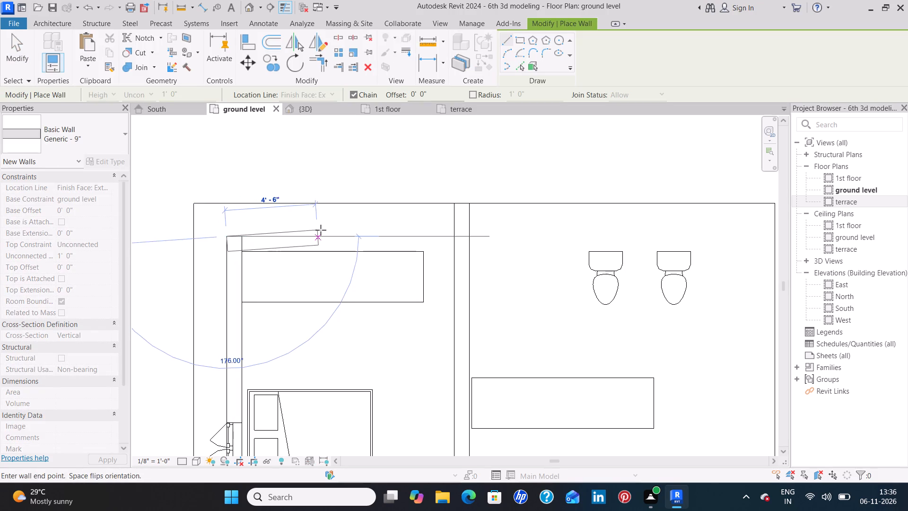
key(space)
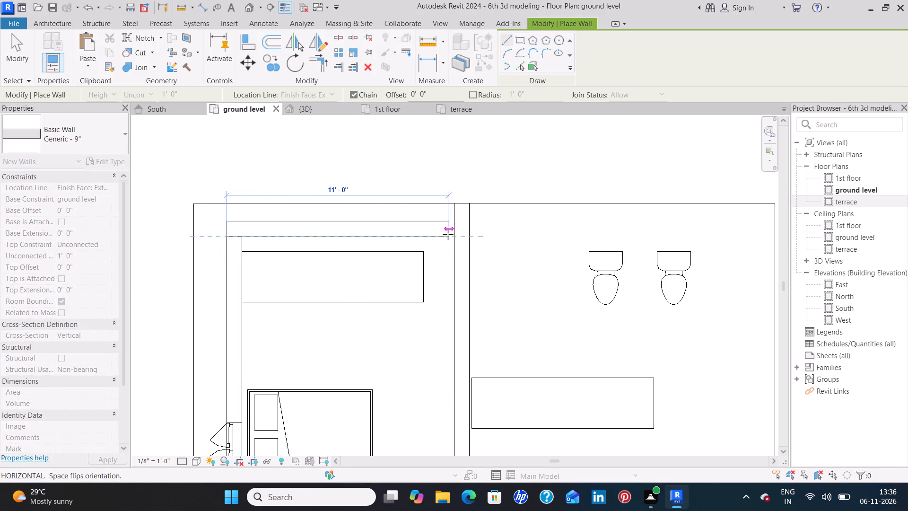
key(space)
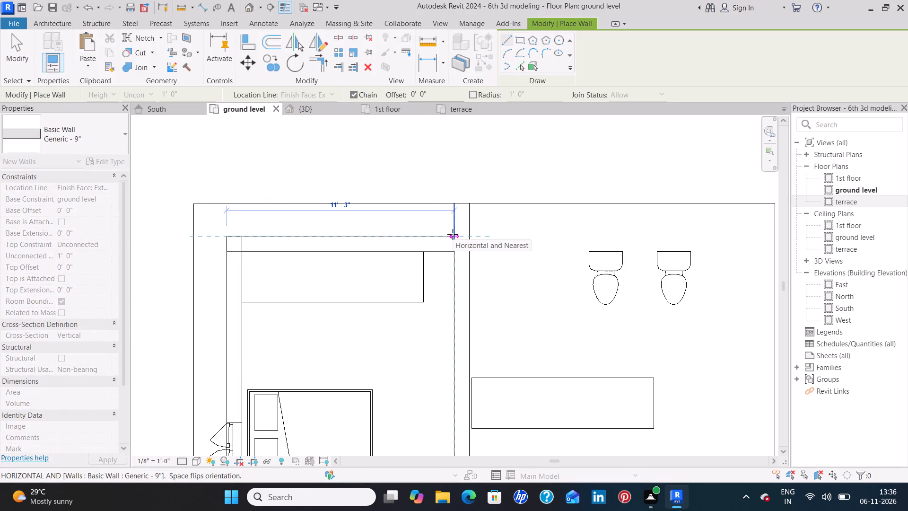
click(453, 238)
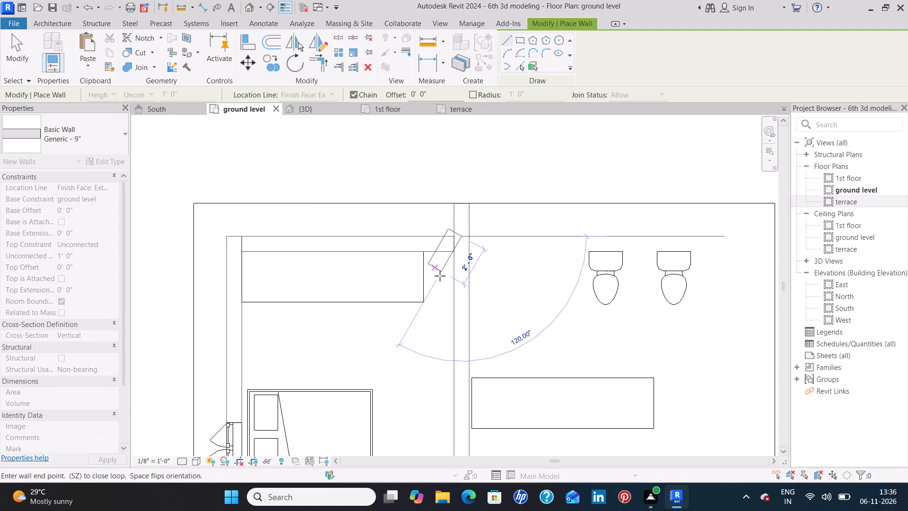
key(Escape)
scroll(524, 262, down, 4)
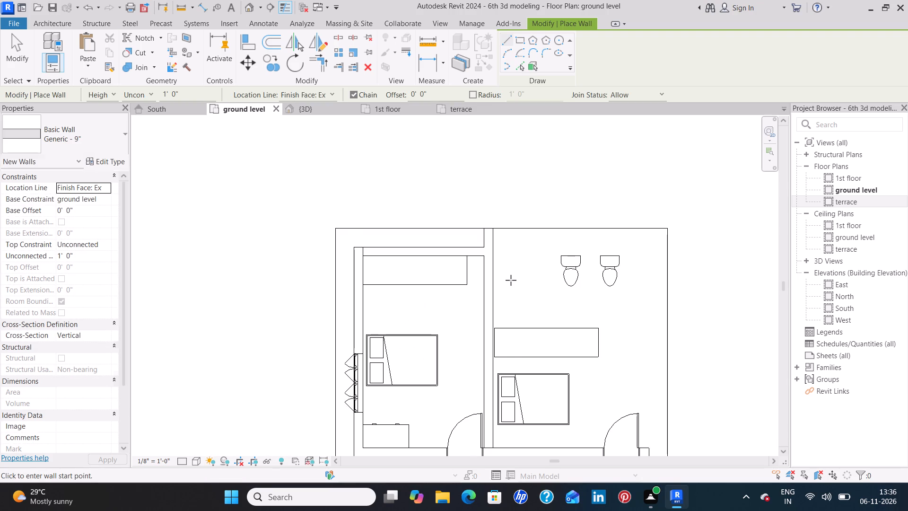
scroll(511, 281, down, 1)
middle_drag(509, 282, 496, 196)
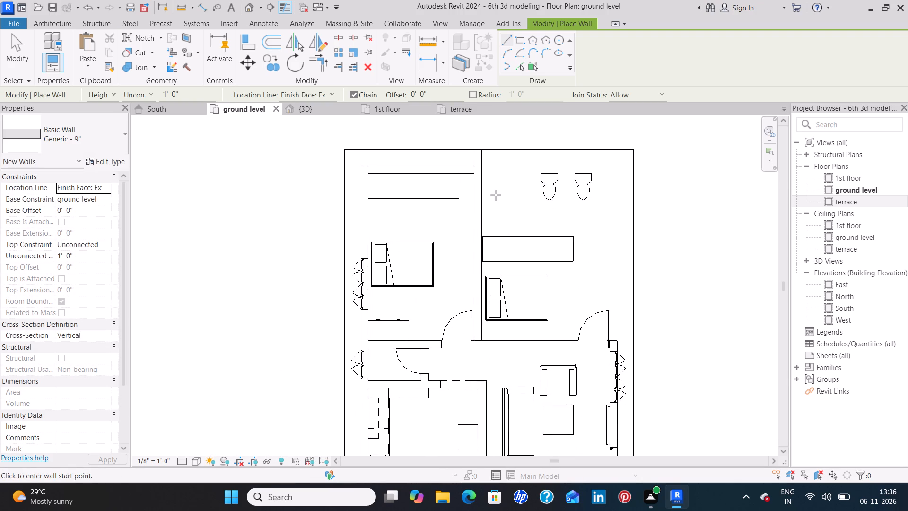
key(Escape)
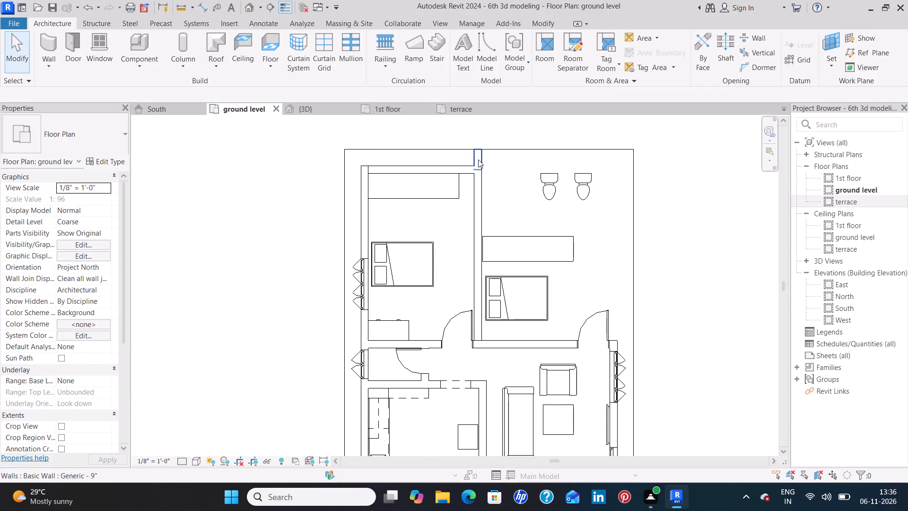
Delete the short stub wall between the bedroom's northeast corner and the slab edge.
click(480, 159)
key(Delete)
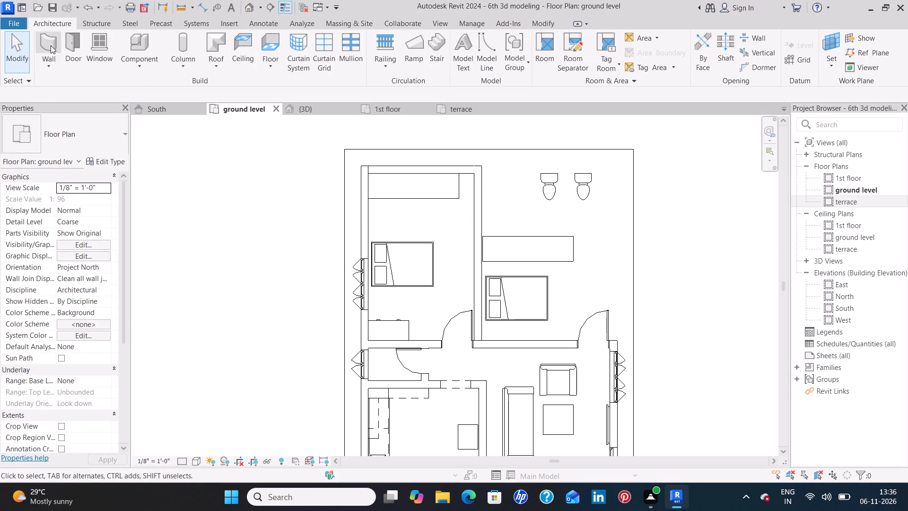
Draw Generic - 9" walls from the partition's north end about 12' 9" east, continuing about 18' south to the bedroom's south wall.
click(51, 45)
click(484, 167)
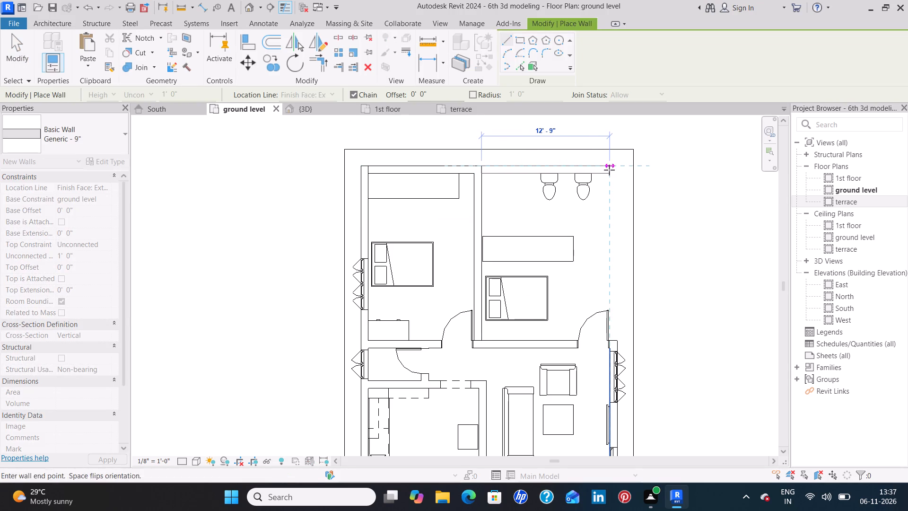
click(610, 169)
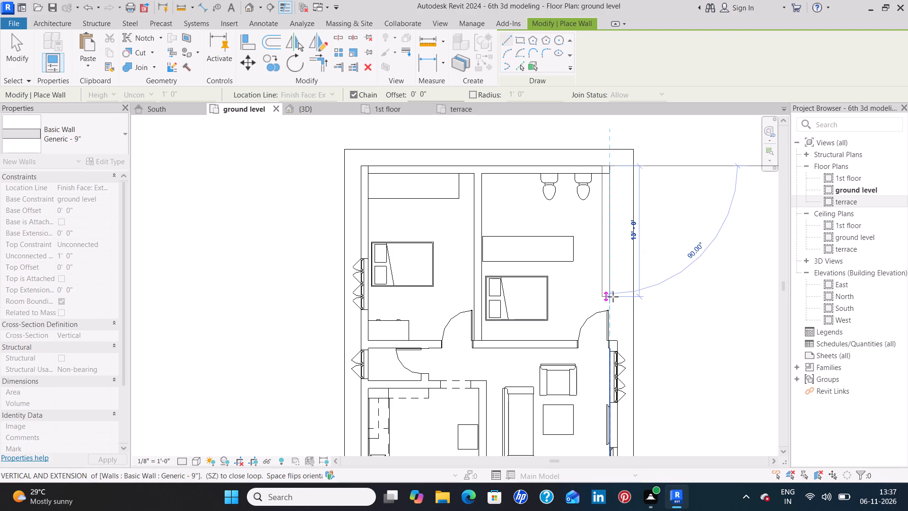
key(space)
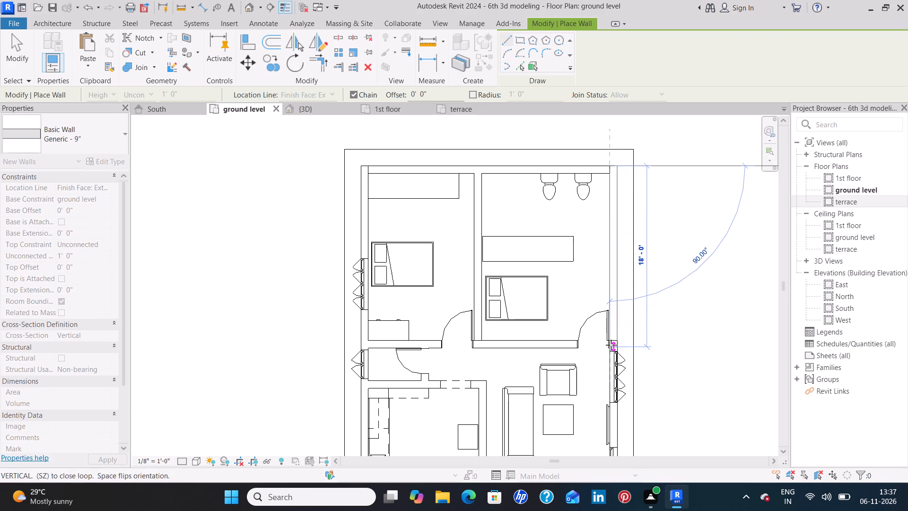
click(611, 340)
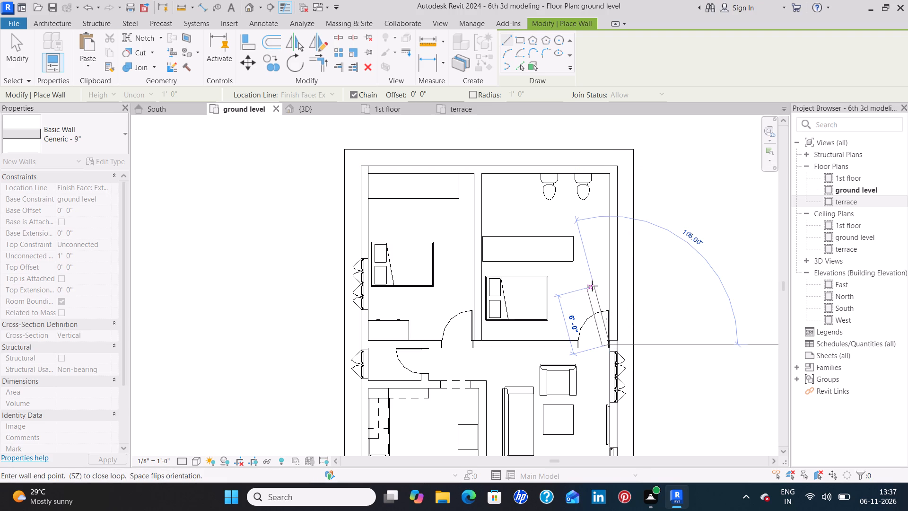
key(Escape)
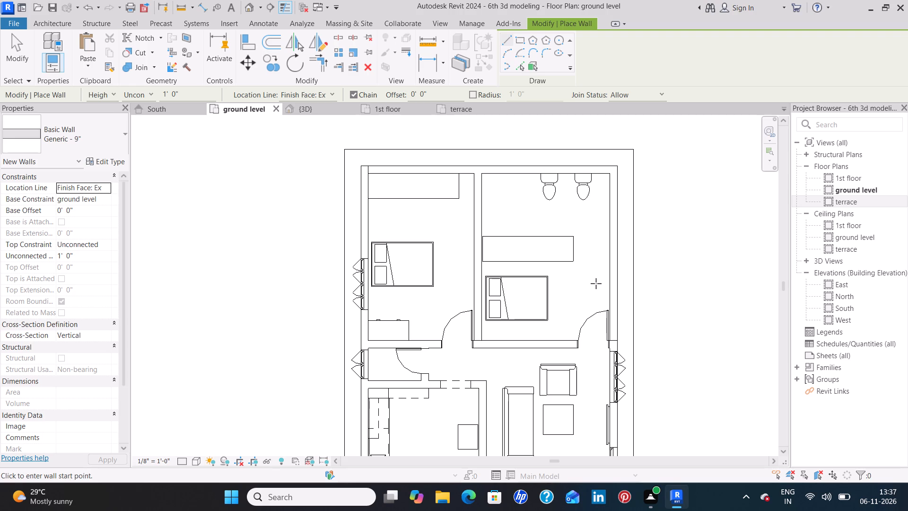
key(Escape)
Set the top constraint of the new north wall, east wall and the partition between the bedrooms to Up to level: 1st floor.
click(615, 266)
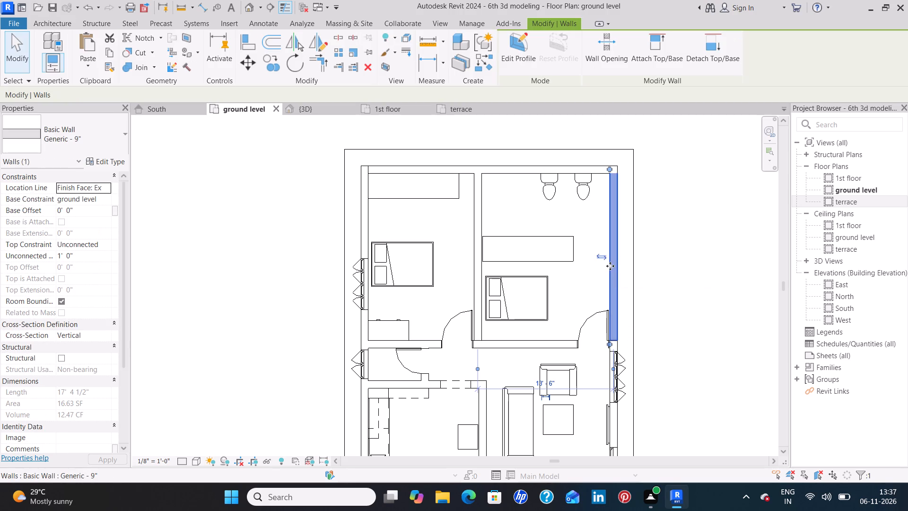
ctrl+click(530, 169)
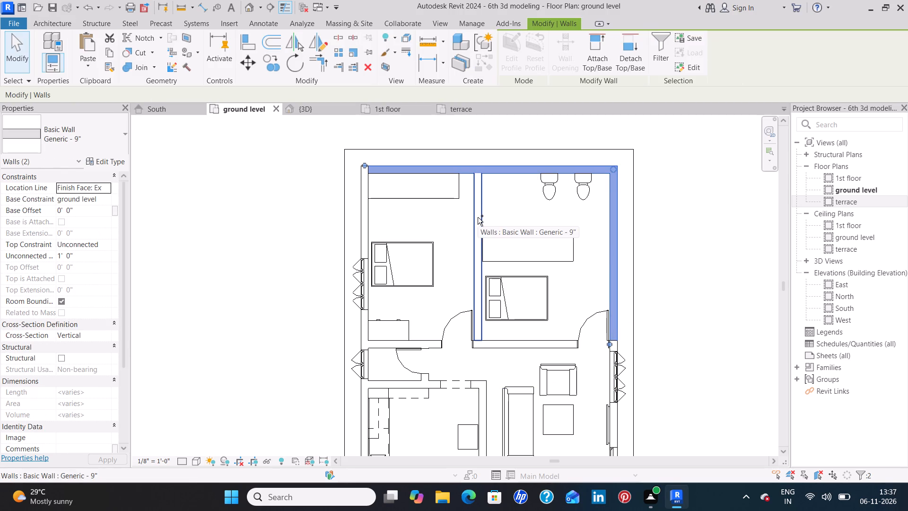
ctrl+click(478, 217)
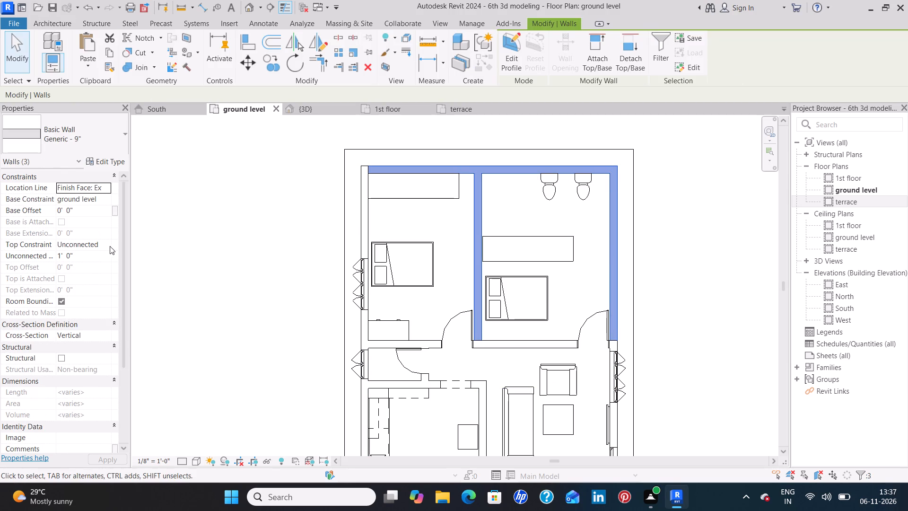
click(106, 243)
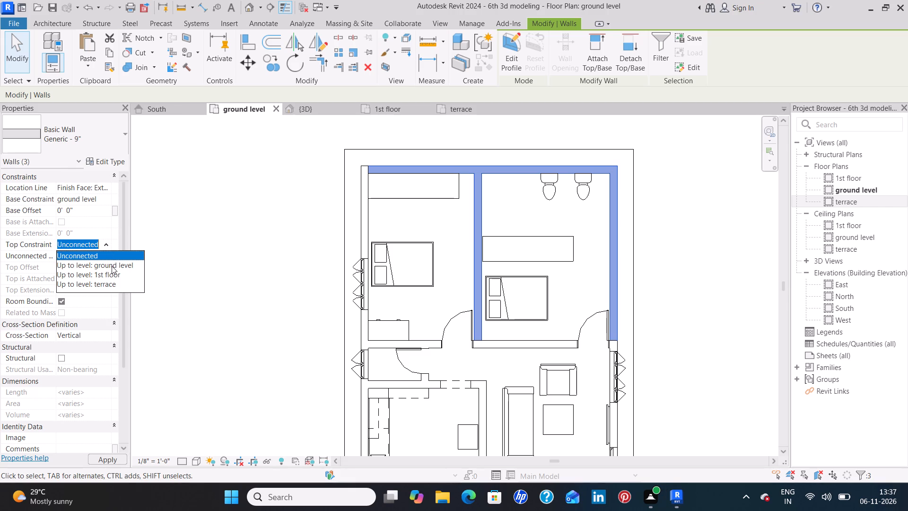
click(115, 275)
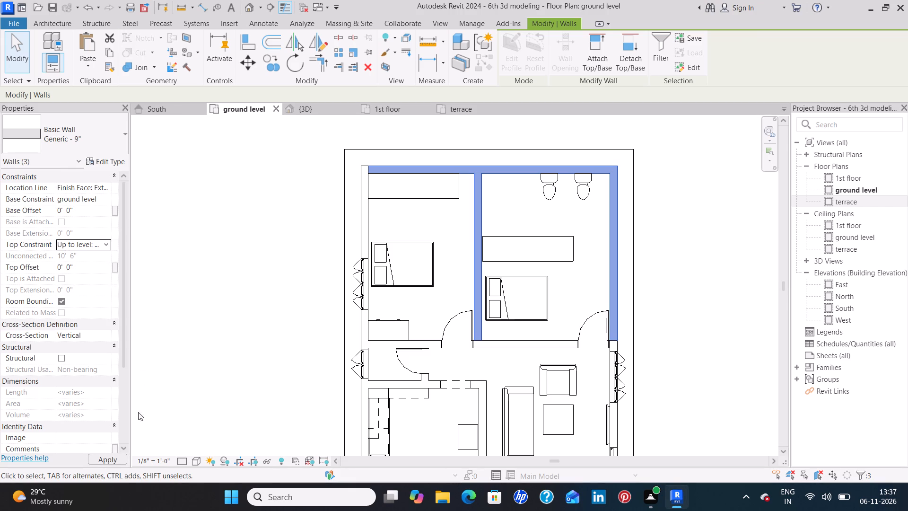
click(100, 460)
click(216, 376)
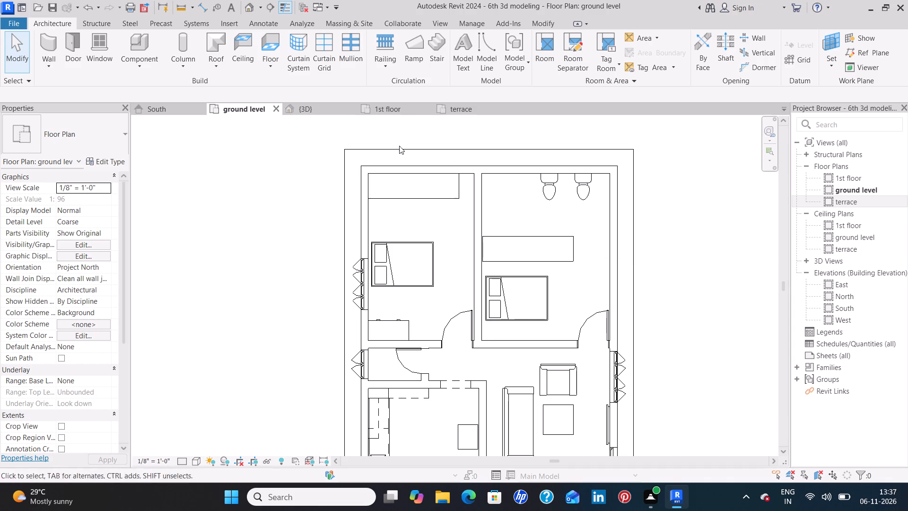
Draw a 1' 0" high Generic - 9" wall about 12' 7 1/2" long across the east bedroom along the entertainment center's north edge, thickness northward.
click(52, 37)
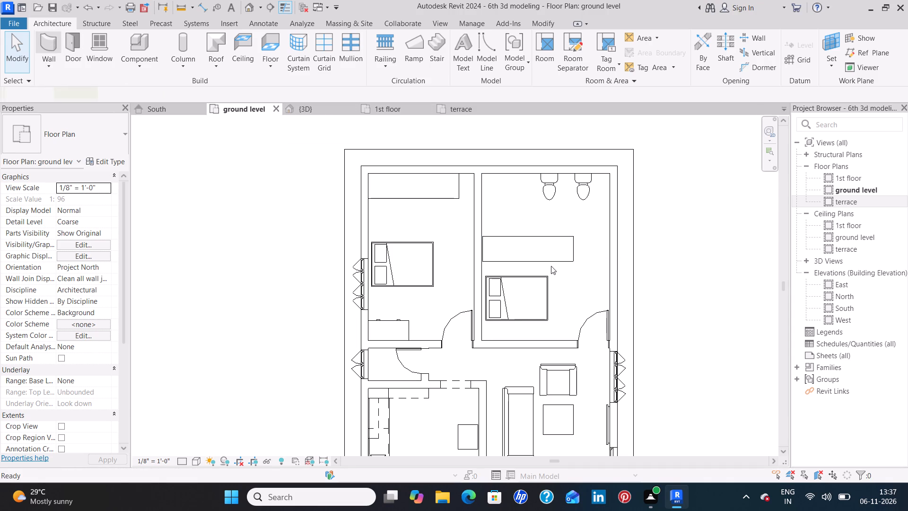
click(482, 234)
key(space)
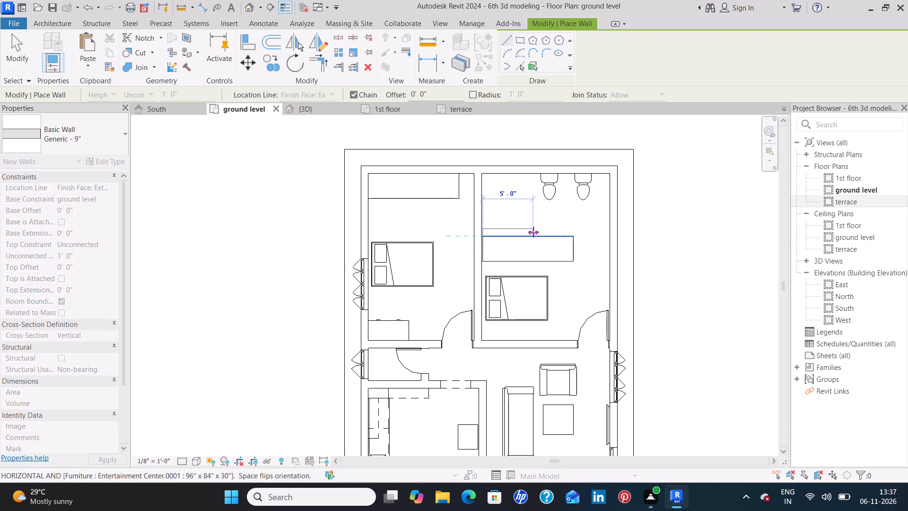
click(608, 235)
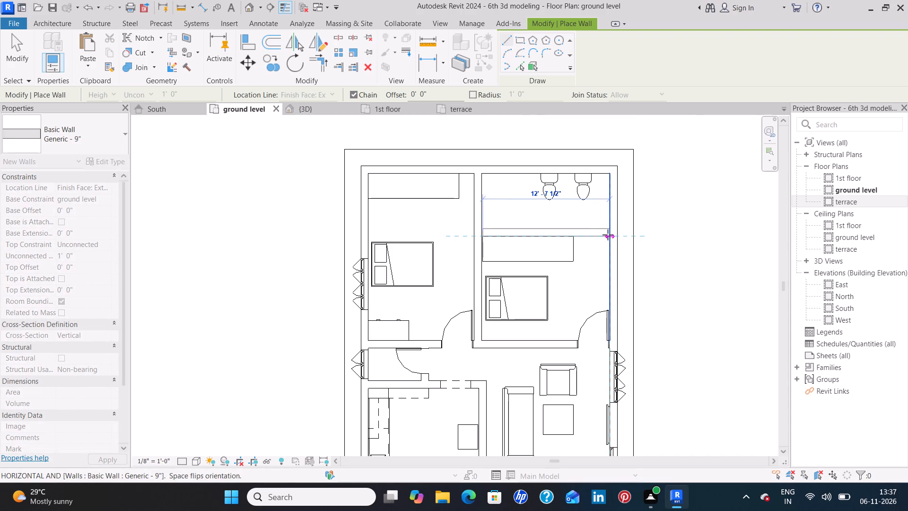
key(Escape)
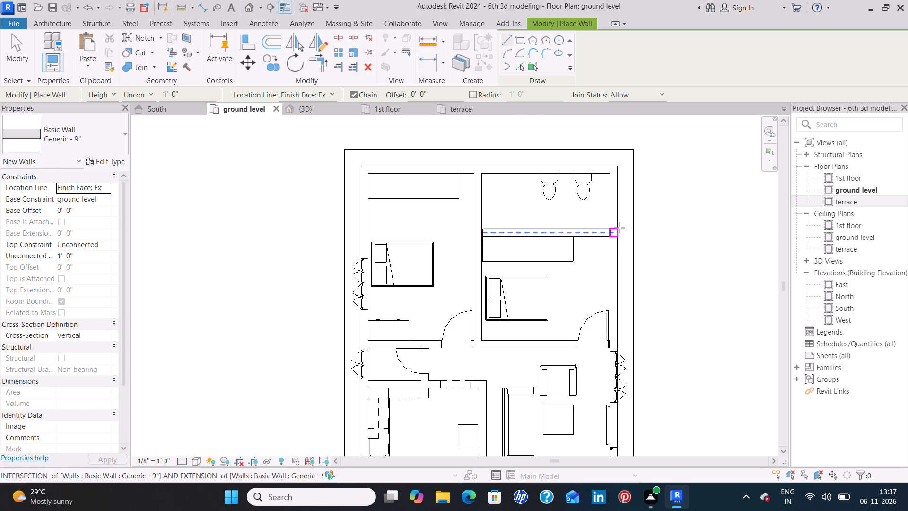
key(Escape)
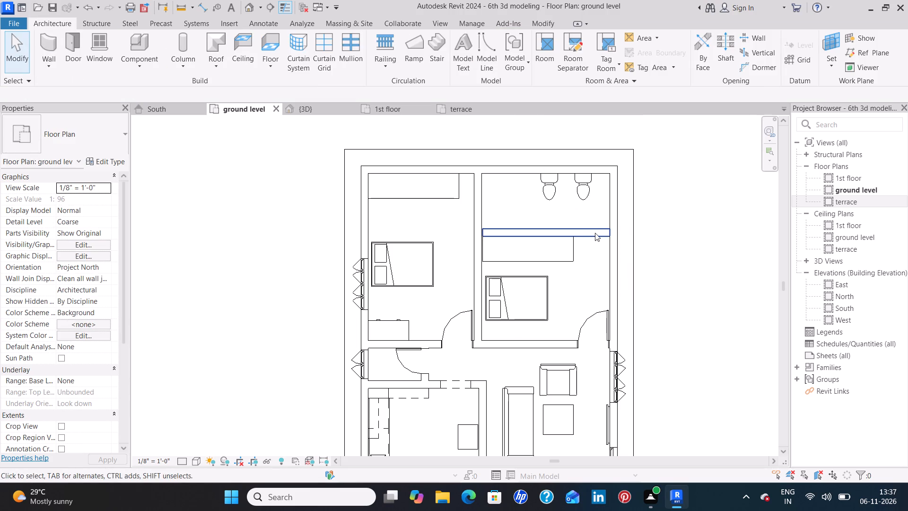
Extend the new cross wall's west end to join the partition between the two bedrooms.
click(595, 233)
scroll(463, 245, up, 9)
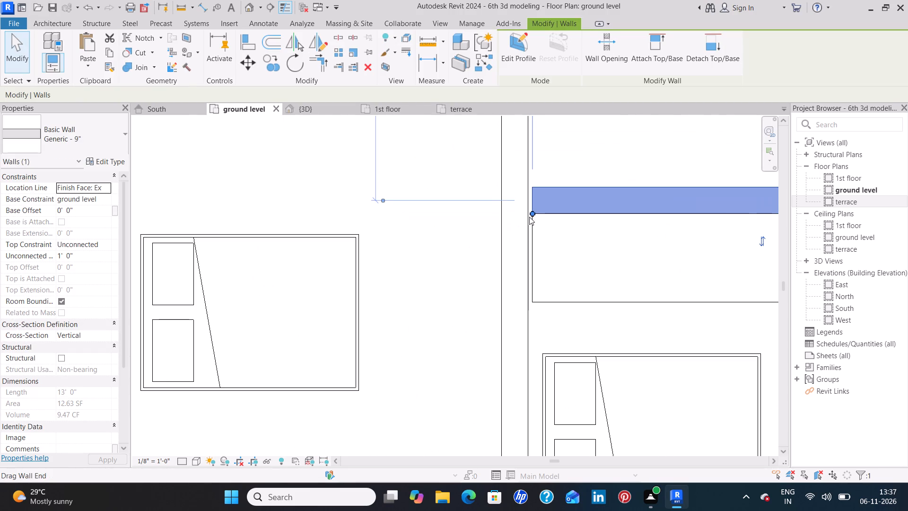
drag(532, 213, 527, 211)
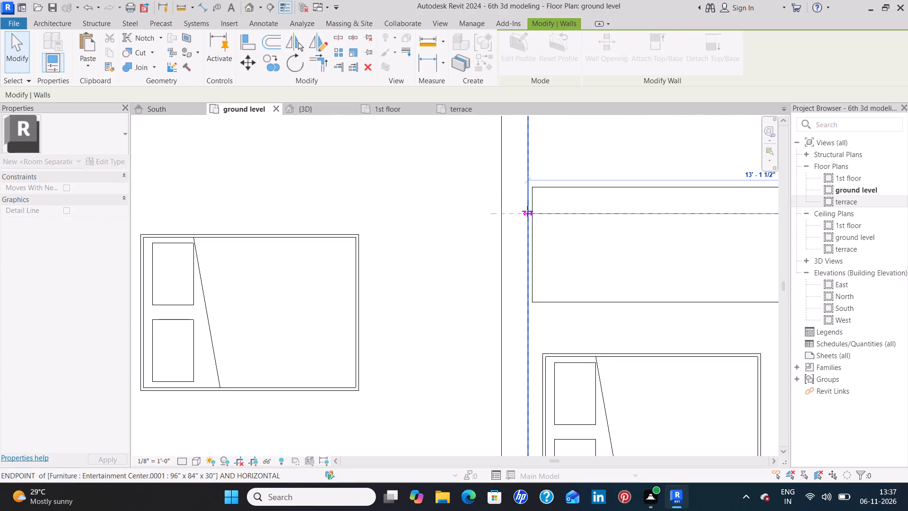
click(481, 220)
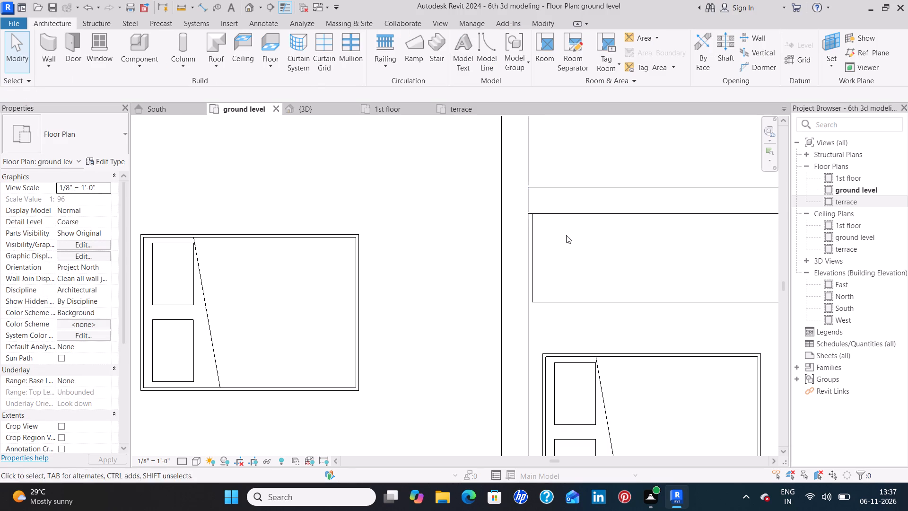
click(564, 188)
drag(513, 214, 507, 213)
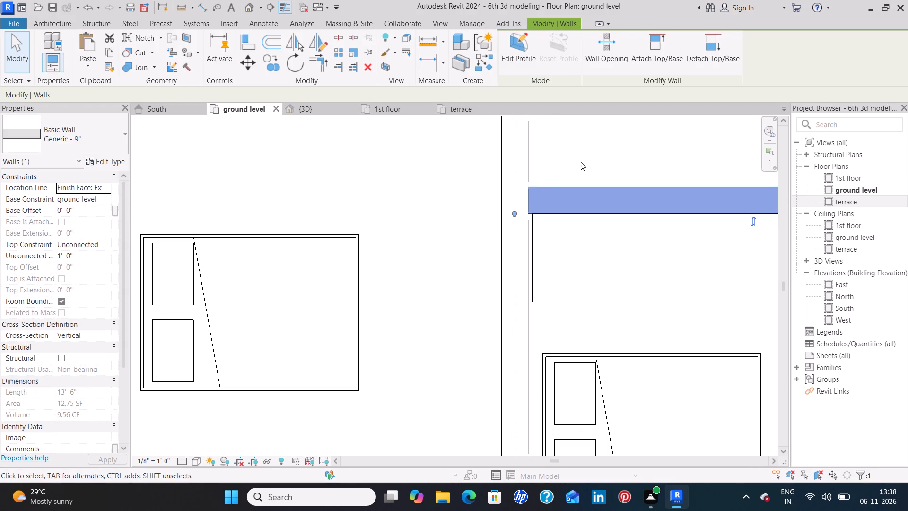
scroll(582, 162, down, 3)
click(611, 156)
Draw a 1' 0" high Generic - 9" wall between the two toilets, about 5' 10 1/2" from the north wall to the cross wall.
scroll(611, 156, down, 4)
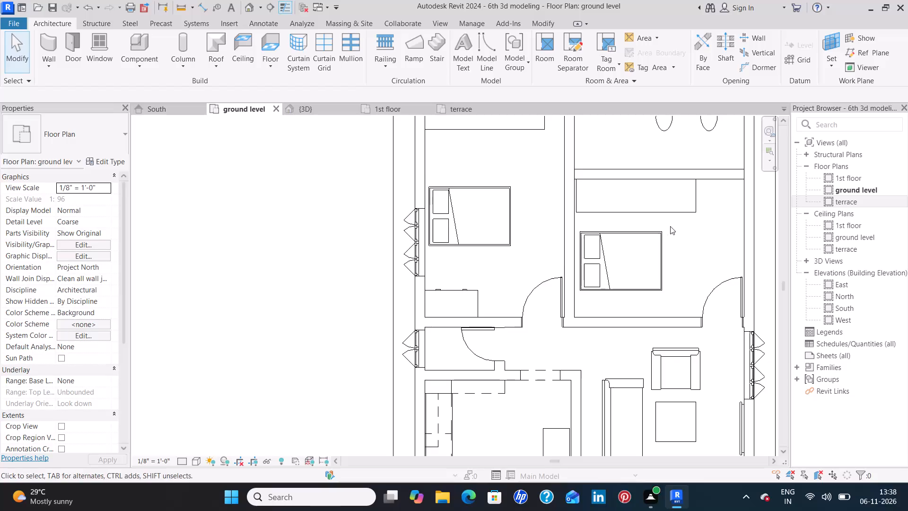
middle_drag(680, 228, 567, 306)
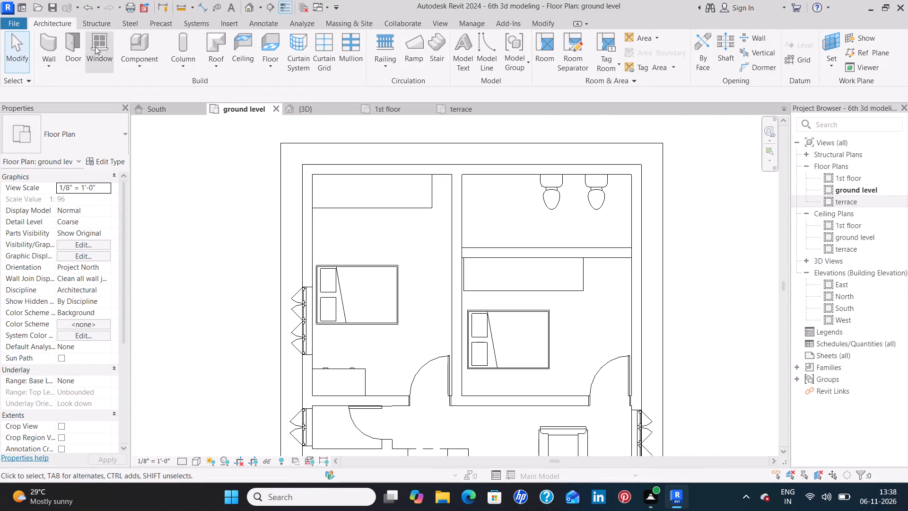
click(55, 46)
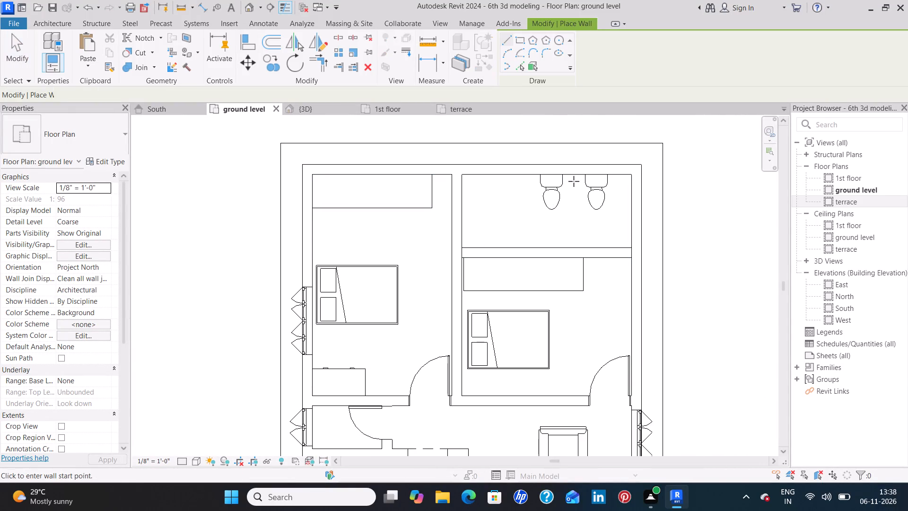
click(573, 174)
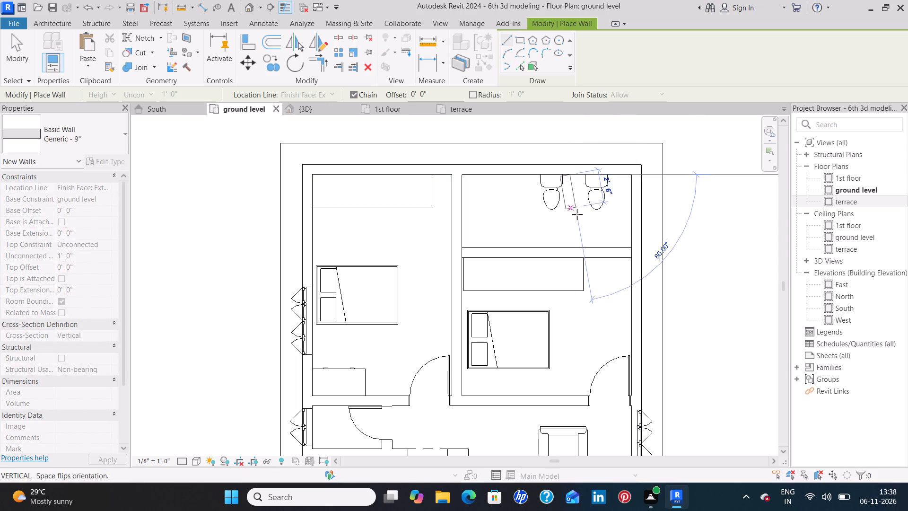
key(space)
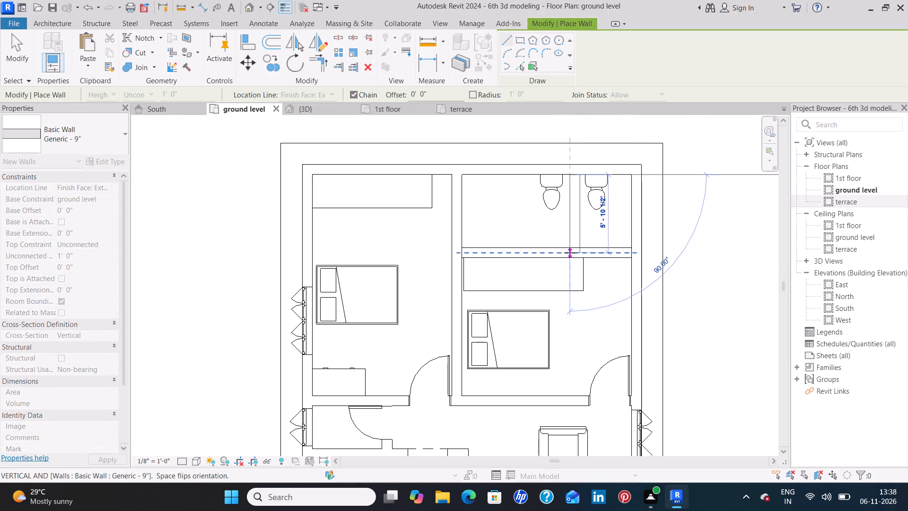
click(569, 253)
key(Escape)
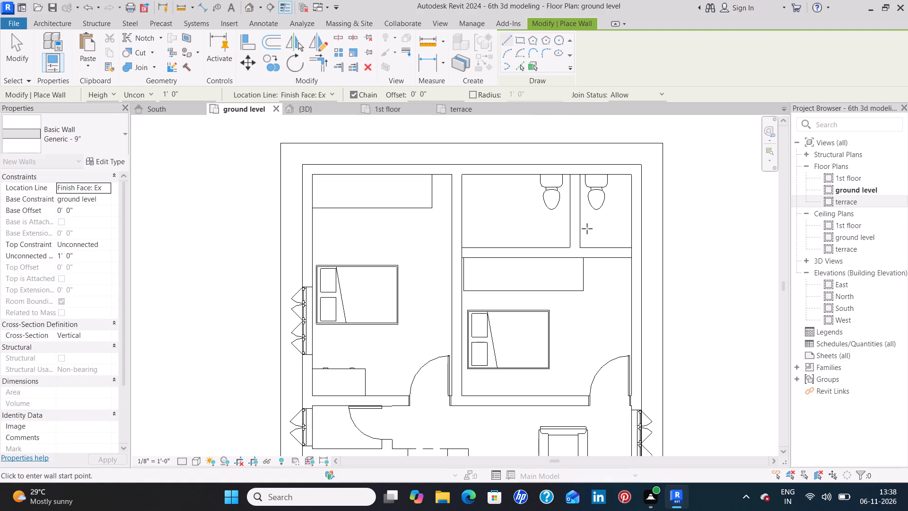
key(Escape)
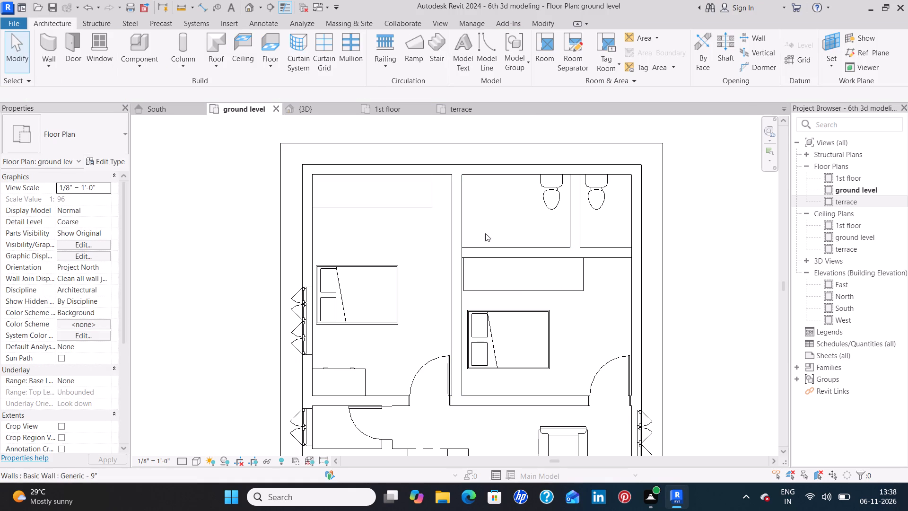
Place inward-swinging Single-Flush 30" x 84" doors in the west bathroom's partition wall and in the east bathroom's south wall.
scroll(514, 425, down, 2)
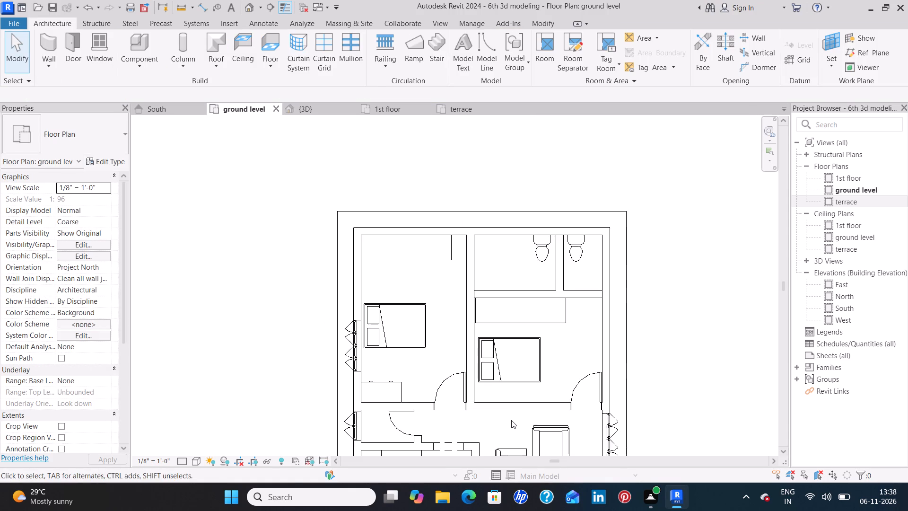
middle_drag(512, 414, 499, 315)
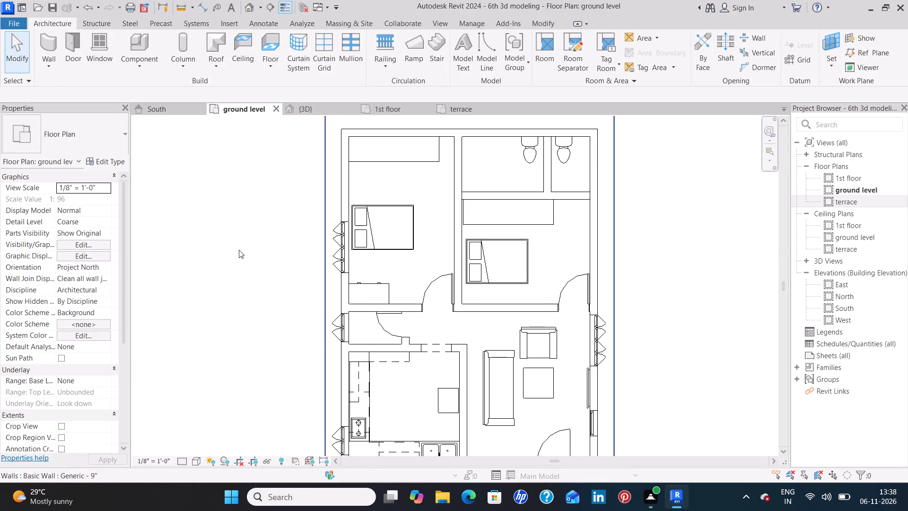
click(76, 50)
click(104, 142)
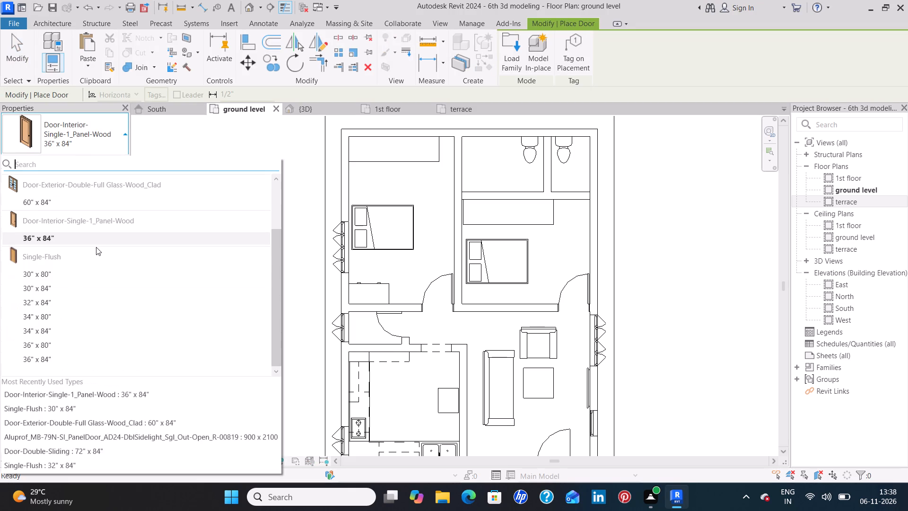
click(76, 291)
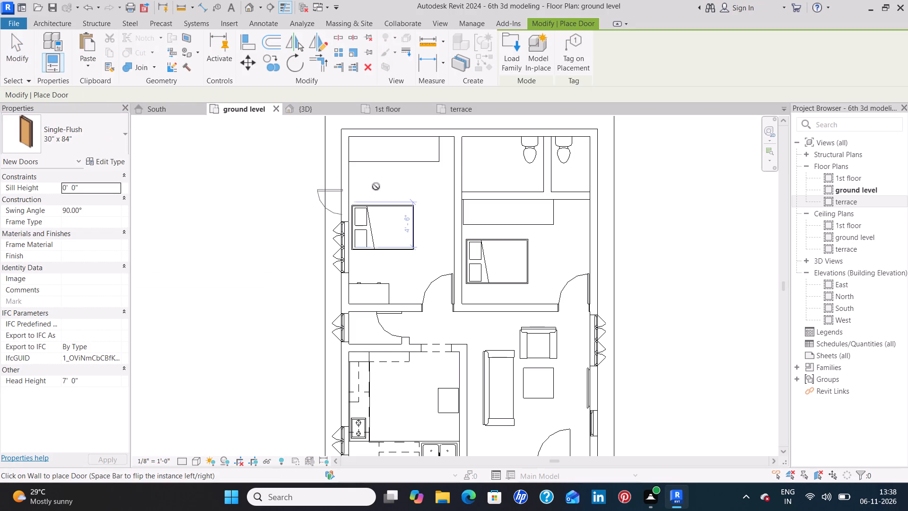
key(space)
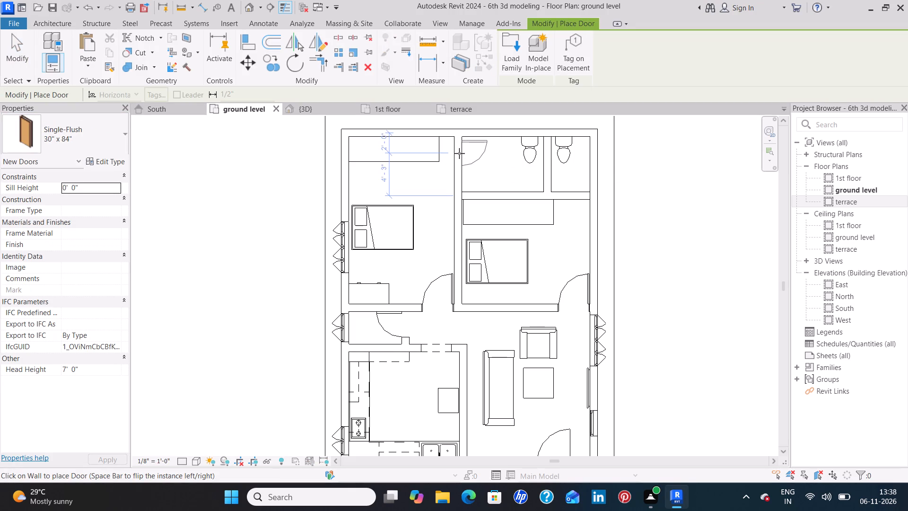
click(459, 153)
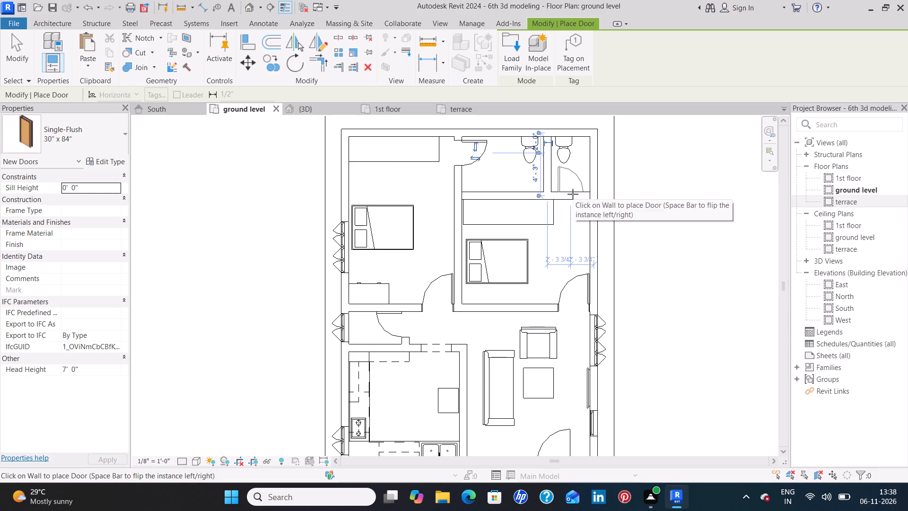
key(space)
click(576, 194)
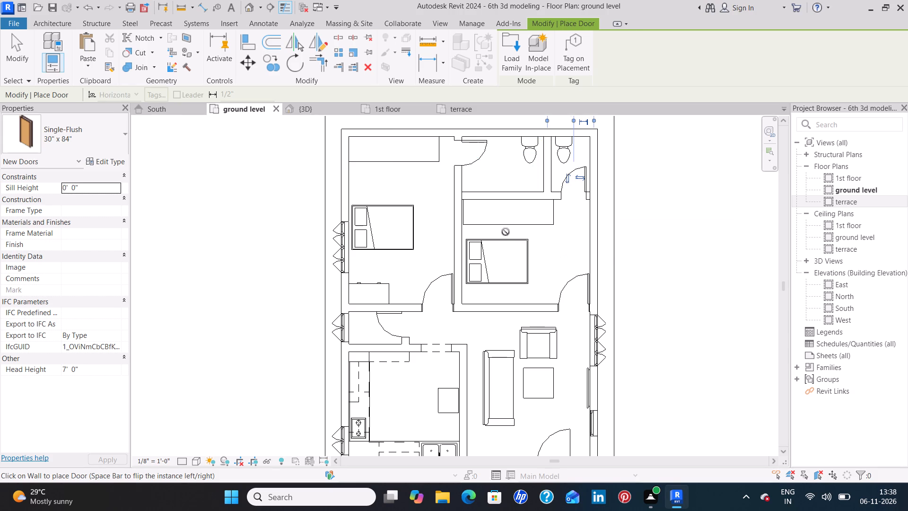
key(Escape)
key(Escape)
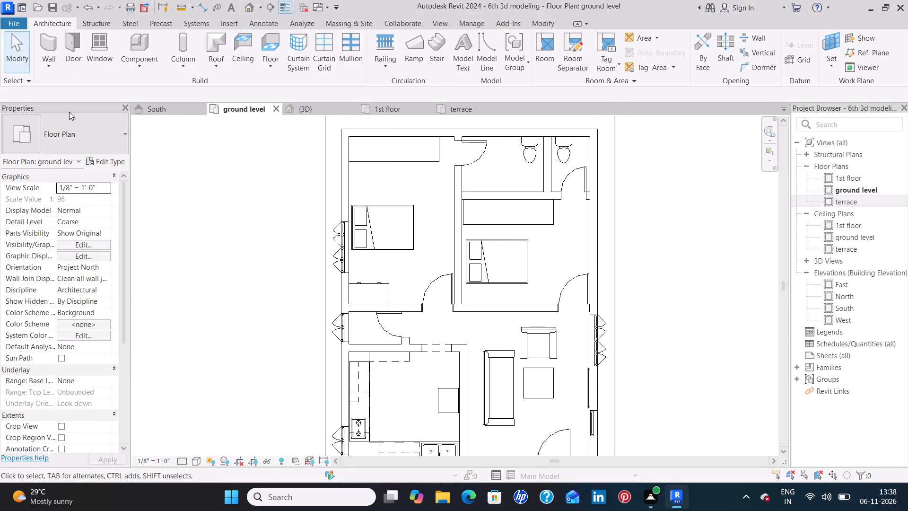
Place two Window-Louvers 24" x 24" windows with 6' 0" sill height in the north wall, one for each bathroom near its toilet.
click(102, 49)
click(113, 143)
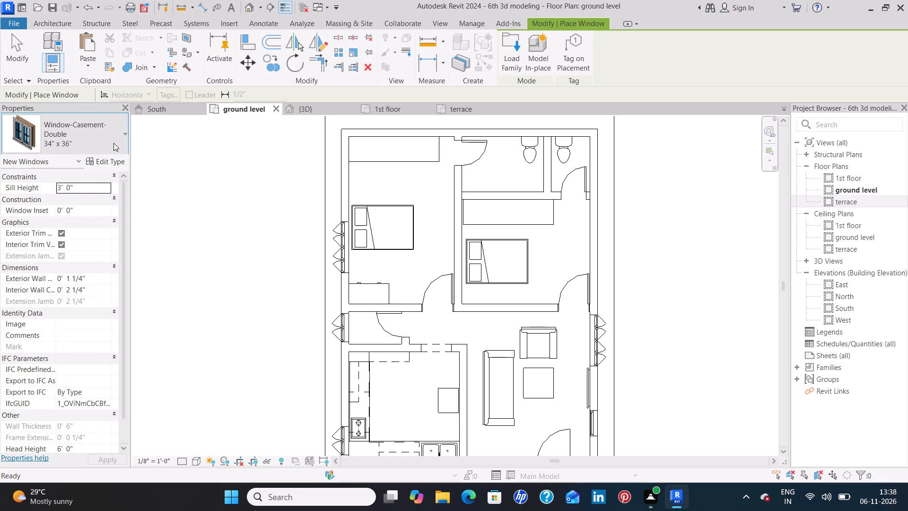
scroll(108, 266, down, 4)
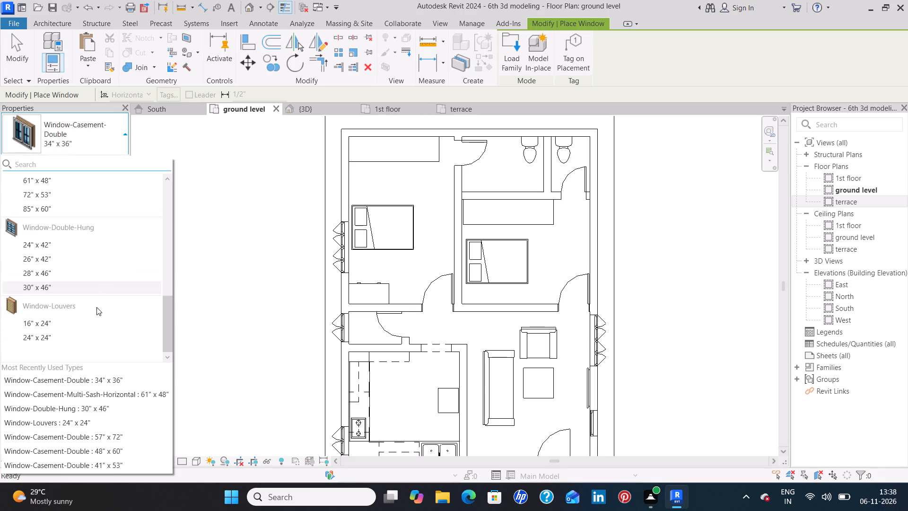
click(85, 344)
click(88, 189)
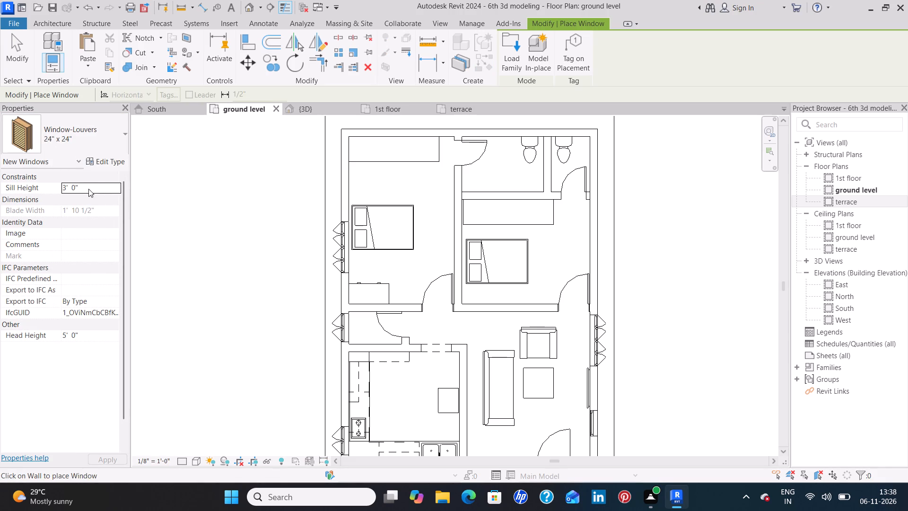
key(BackSpace)
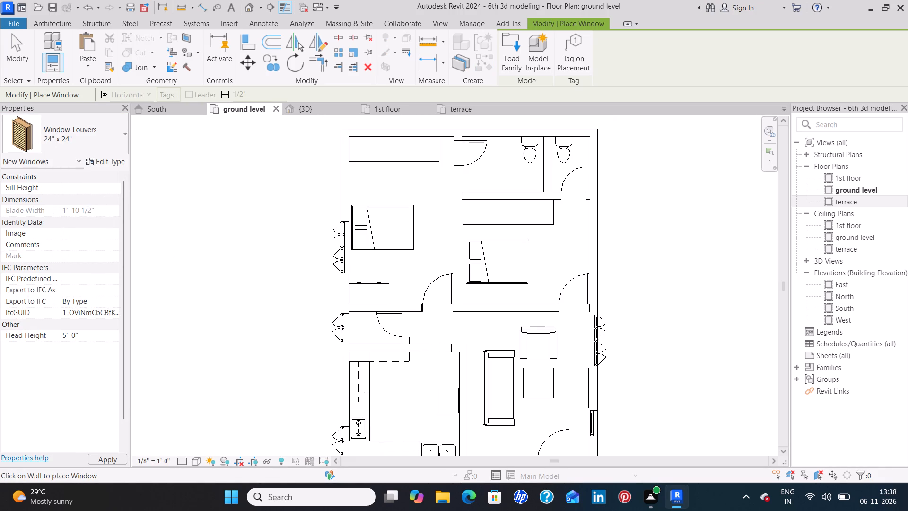
text(6')
key(Return)
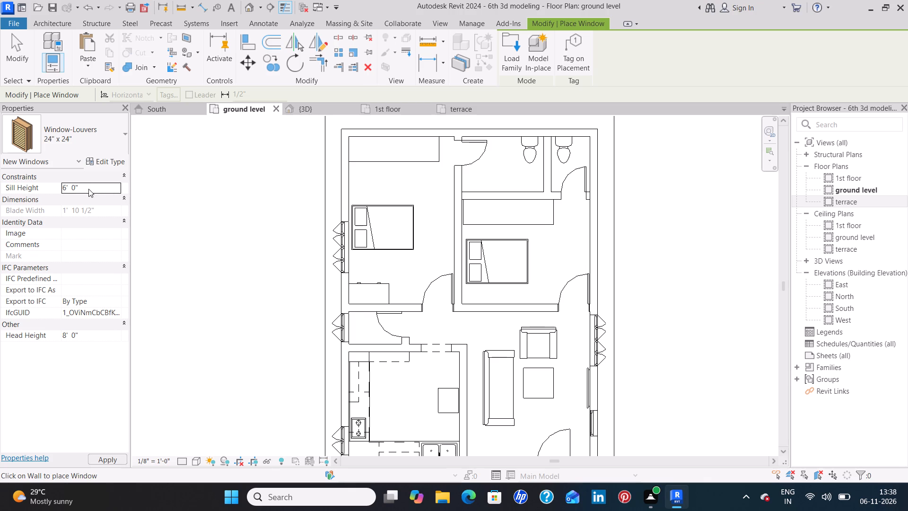
click(104, 460)
click(517, 129)
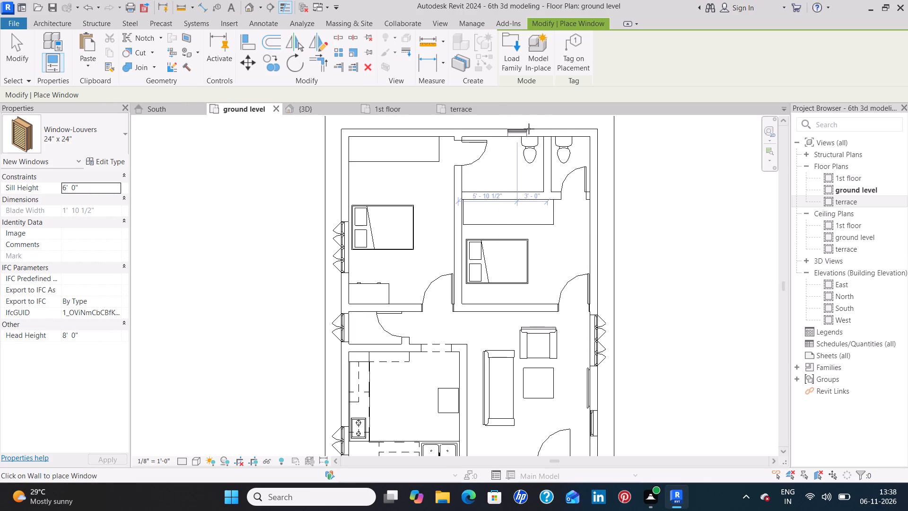
click(563, 132)
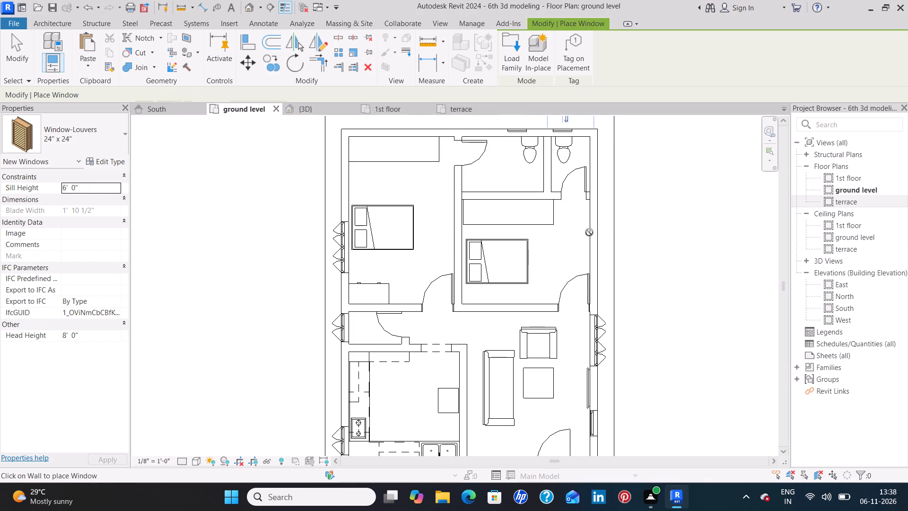
key(Escape)
key(Escape)
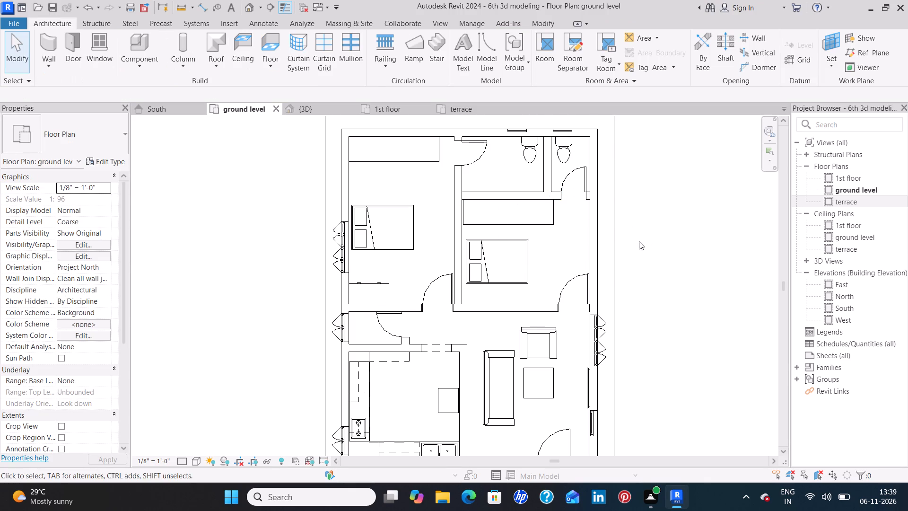
View the whole house in 3D, and open the terrace floor plan.
scroll(638, 243, down, 4)
click(310, 107)
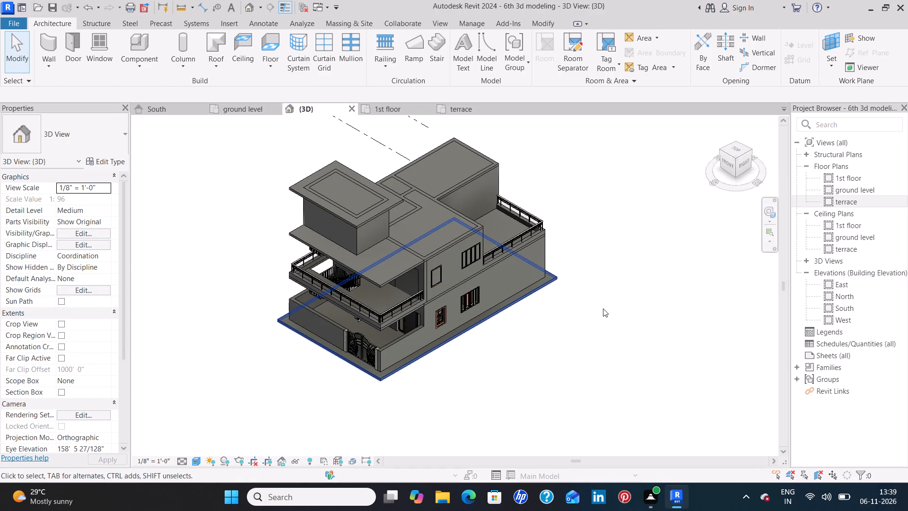
click(463, 111)
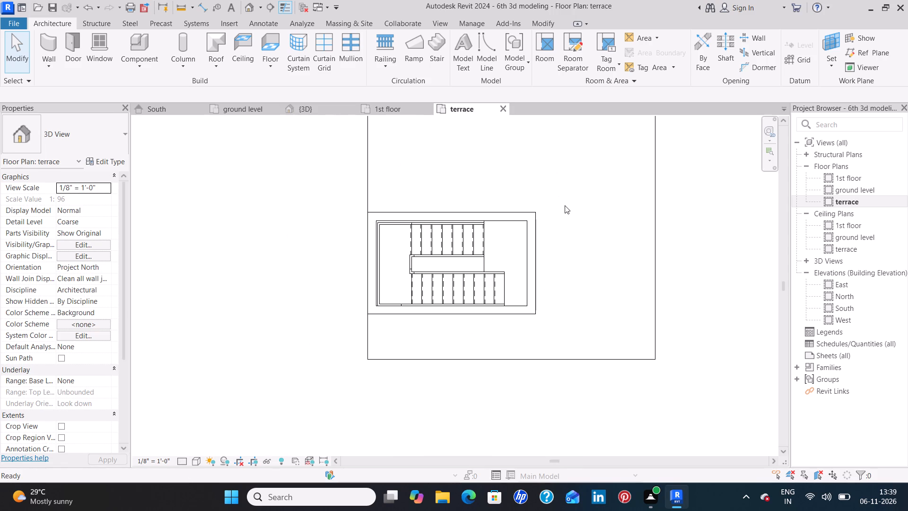
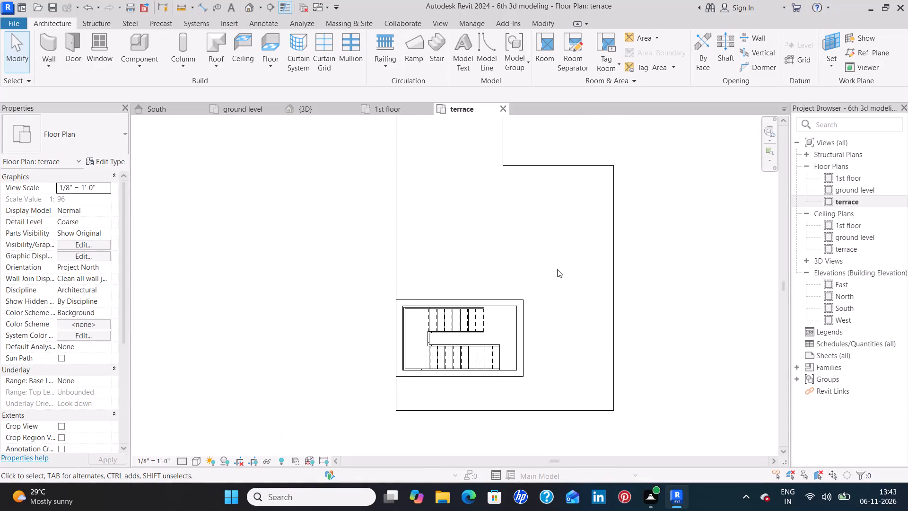
Create a Handrail - Rectangular railing on the terrace level by picking the floor's northernmost edge as its path.
scroll(557, 268, down, 2)
middle_drag(566, 156, 557, 208)
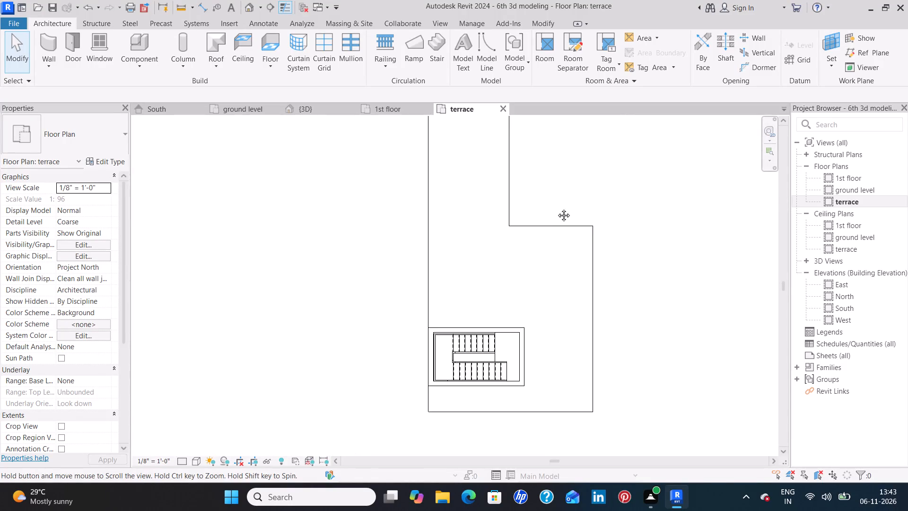
middle_drag(557, 208, 555, 215)
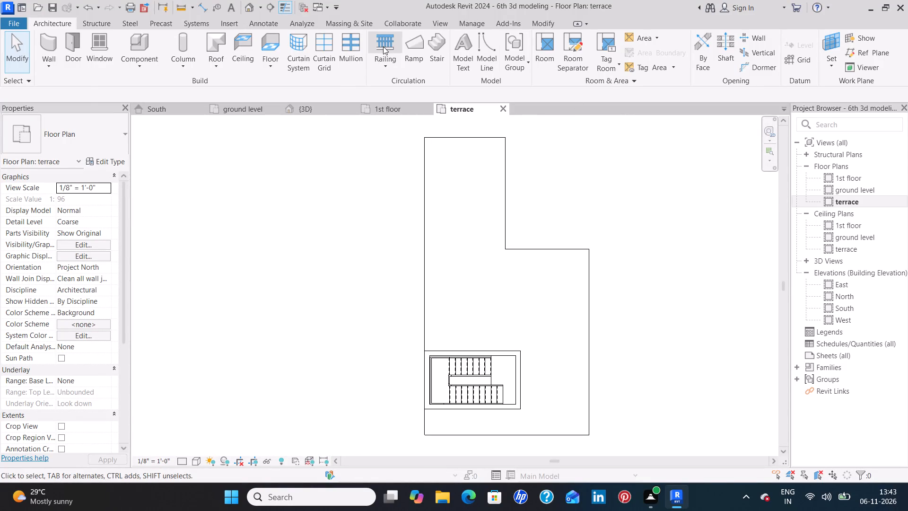
click(383, 46)
click(110, 150)
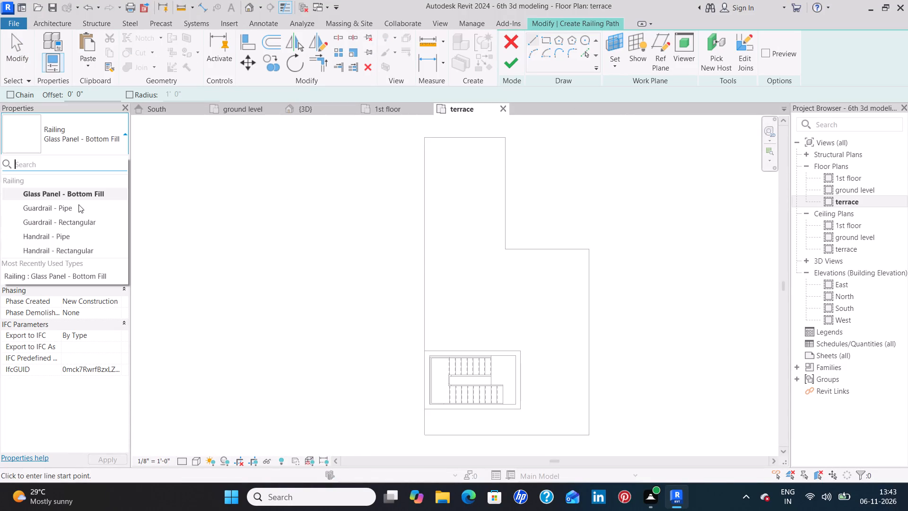
click(93, 247)
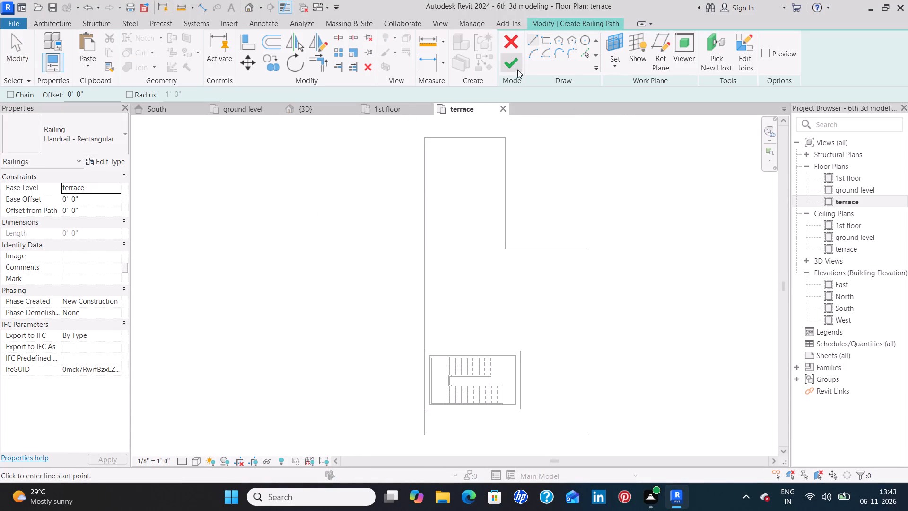
click(586, 48)
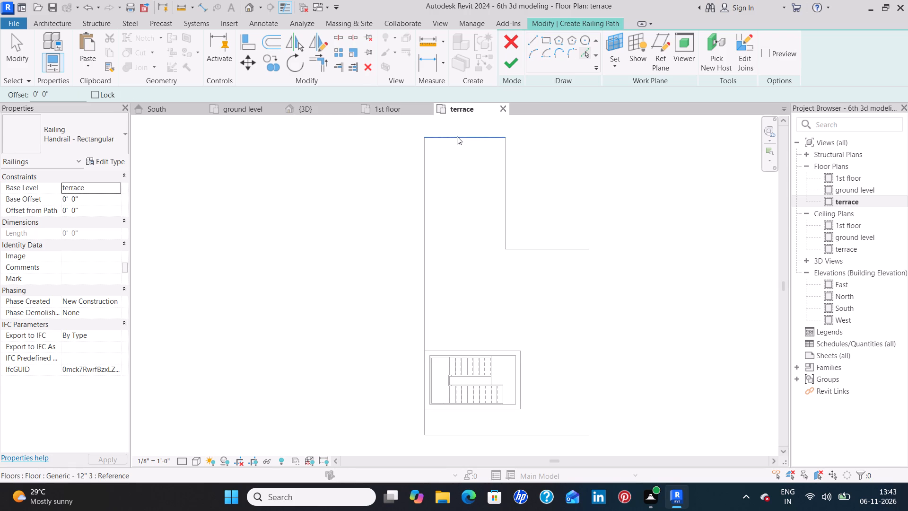
click(457, 136)
click(510, 67)
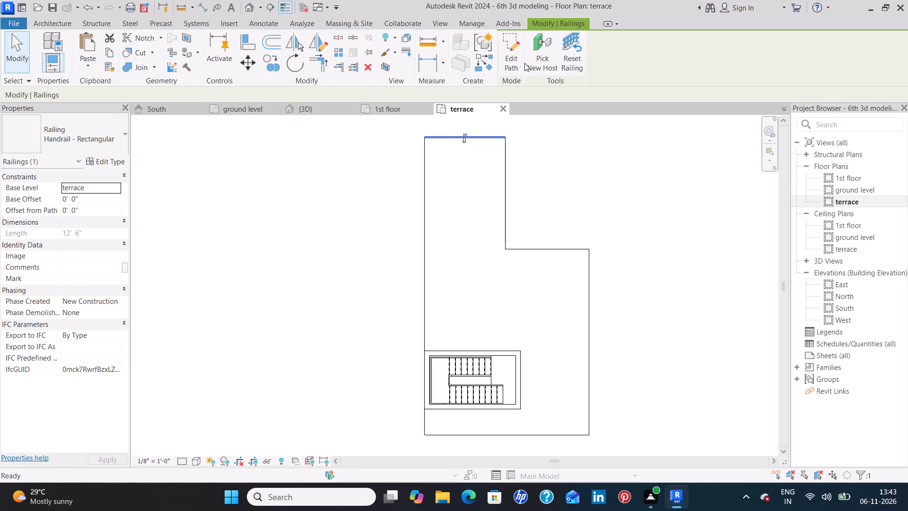
click(329, 204)
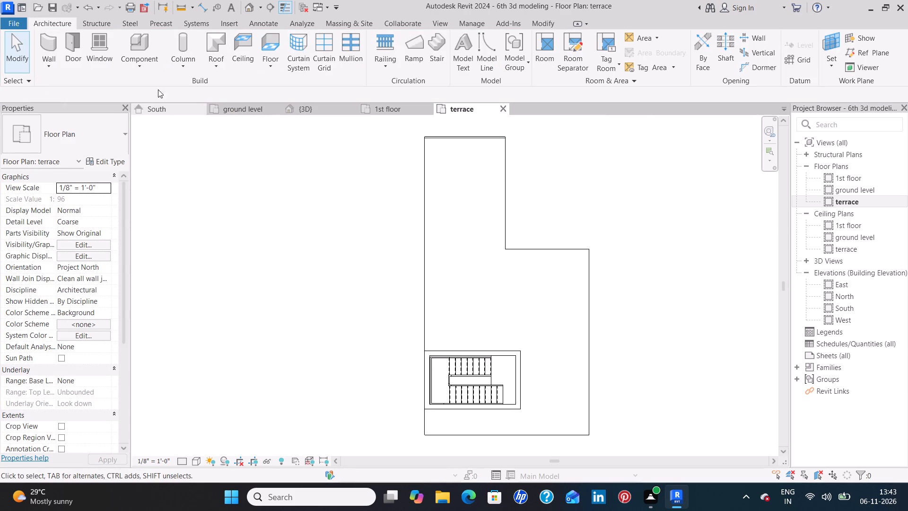
Create a separate Handrail - Rectangular railing along the east edge of the terrace's narrow northern part.
click(377, 47)
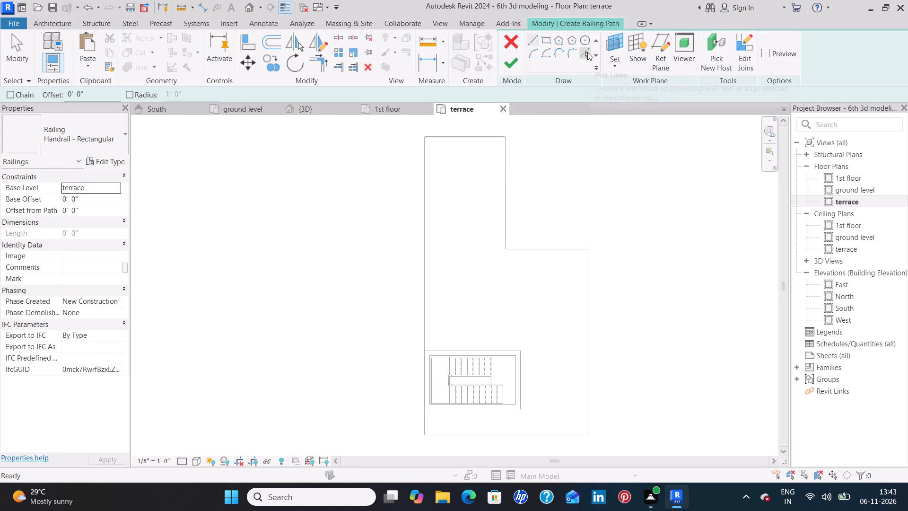
click(587, 52)
click(503, 195)
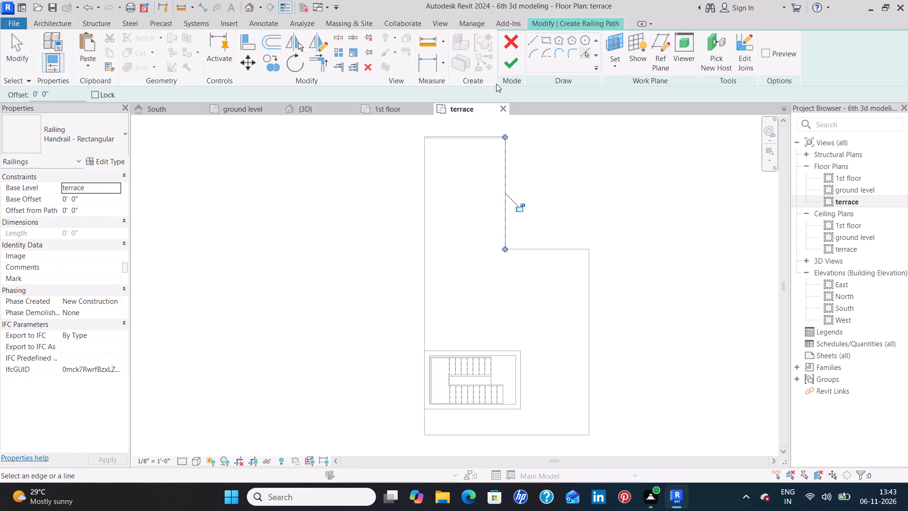
click(516, 63)
click(342, 227)
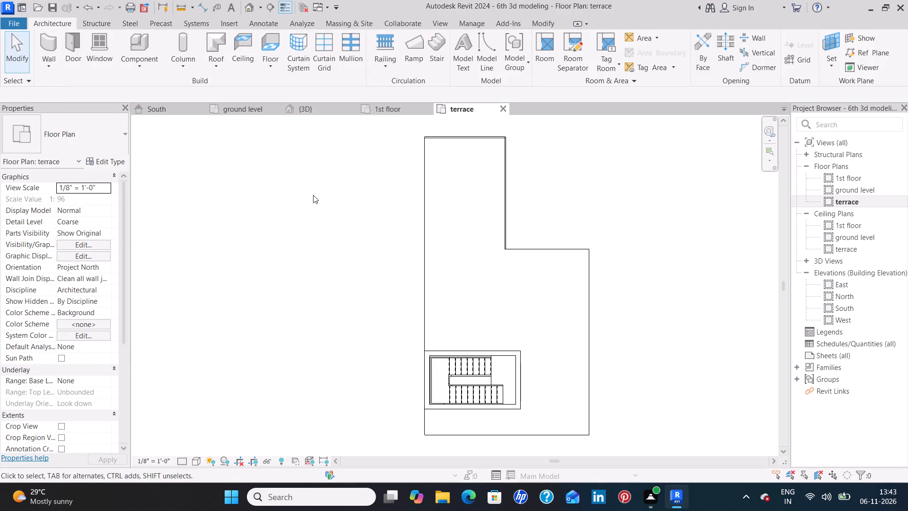
Create a Handrail - Rectangular railing along the short north-facing edge where the terrace widens to the east.
click(383, 44)
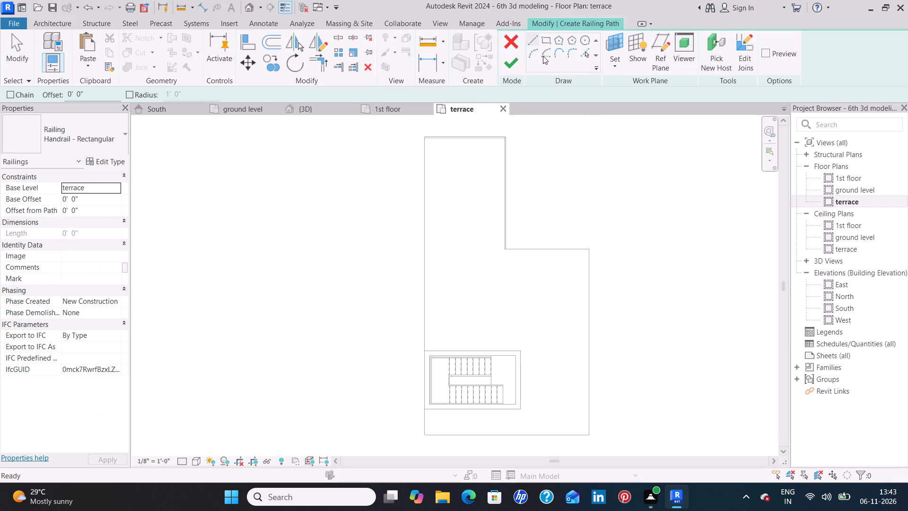
click(579, 55)
click(561, 247)
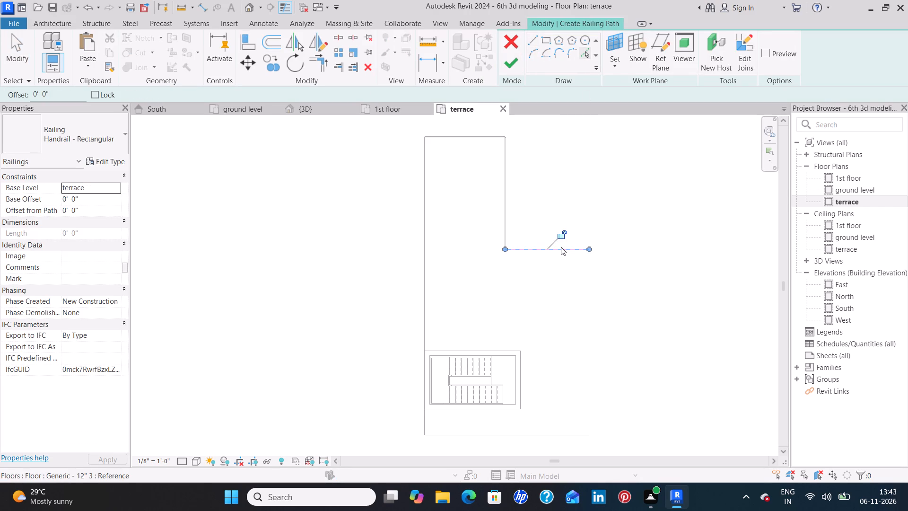
click(510, 67)
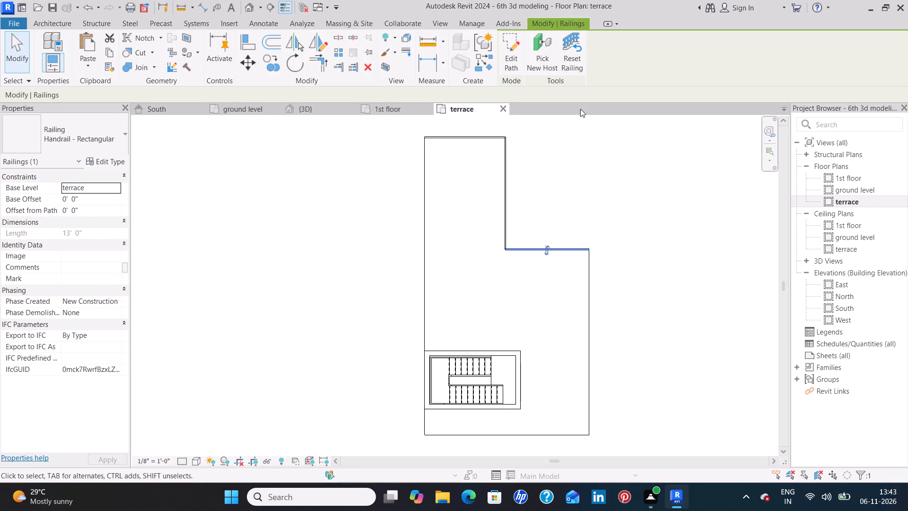
click(288, 203)
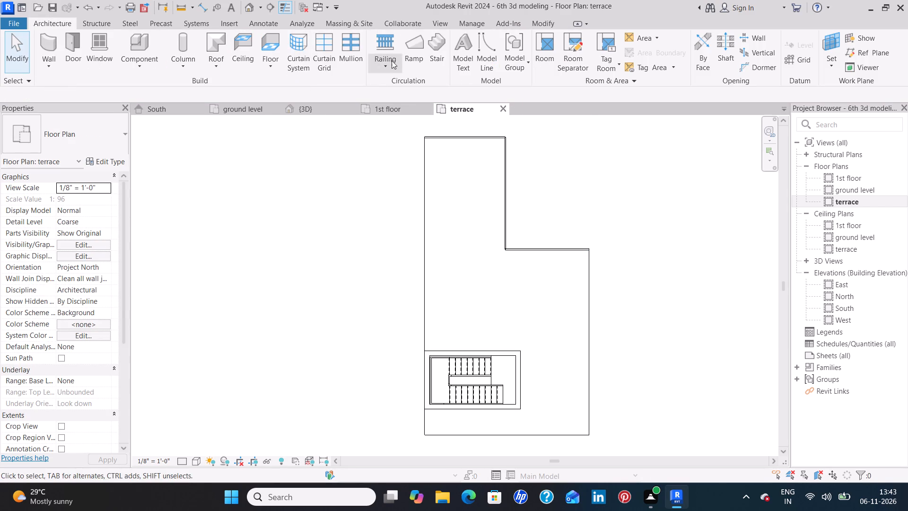
Create a Handrail - Rectangular railing along the east edge of the terrace's wide southern part.
click(382, 47)
click(584, 54)
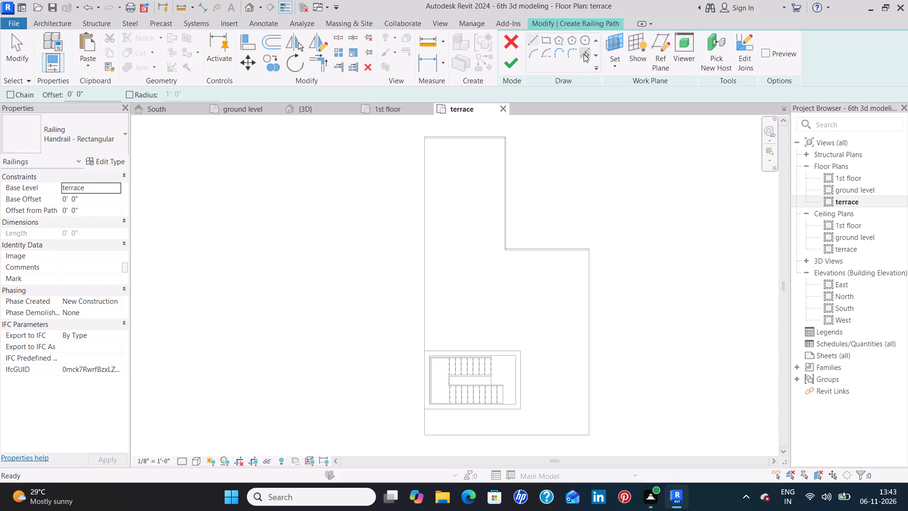
click(589, 325)
click(510, 67)
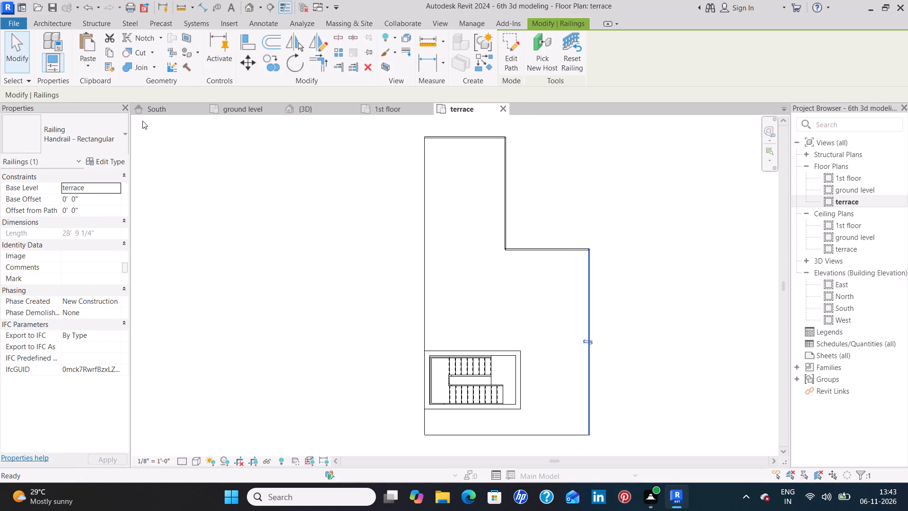
click(238, 285)
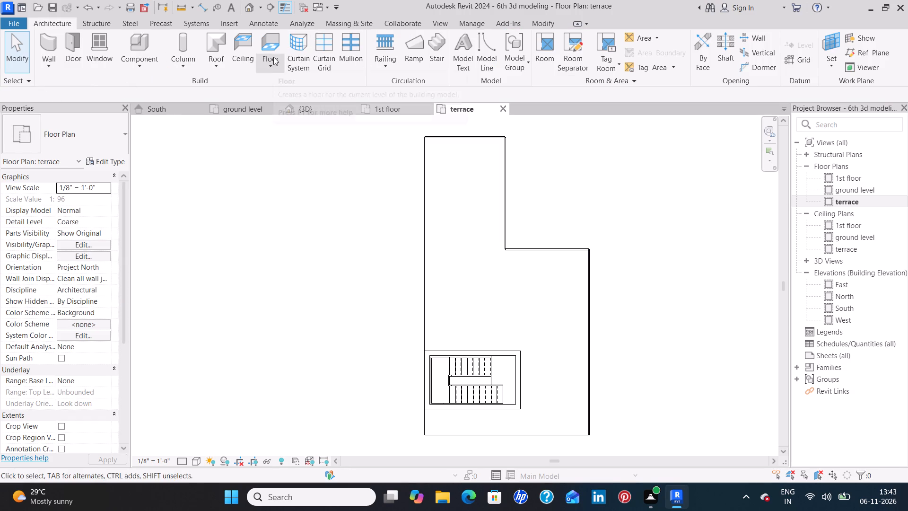
Create a Handrail - Rectangular railing along the full south edge of the terrace floor.
click(387, 45)
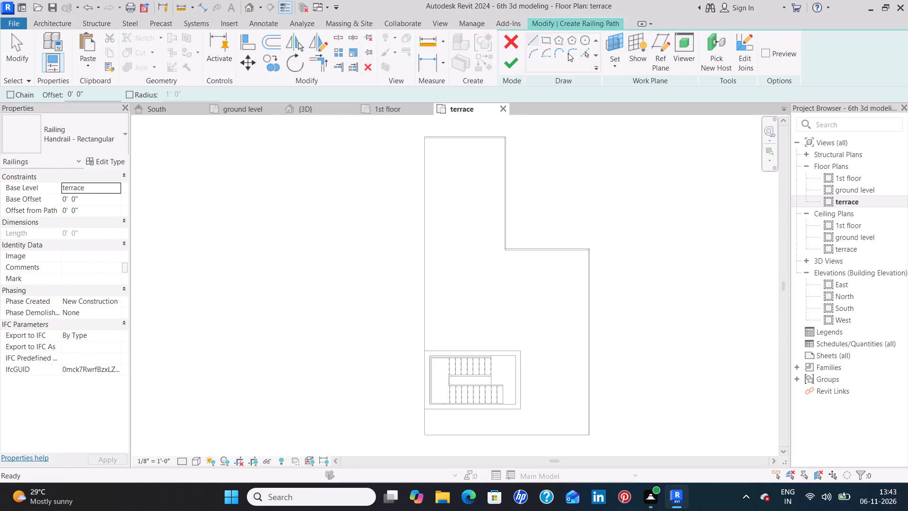
click(579, 53)
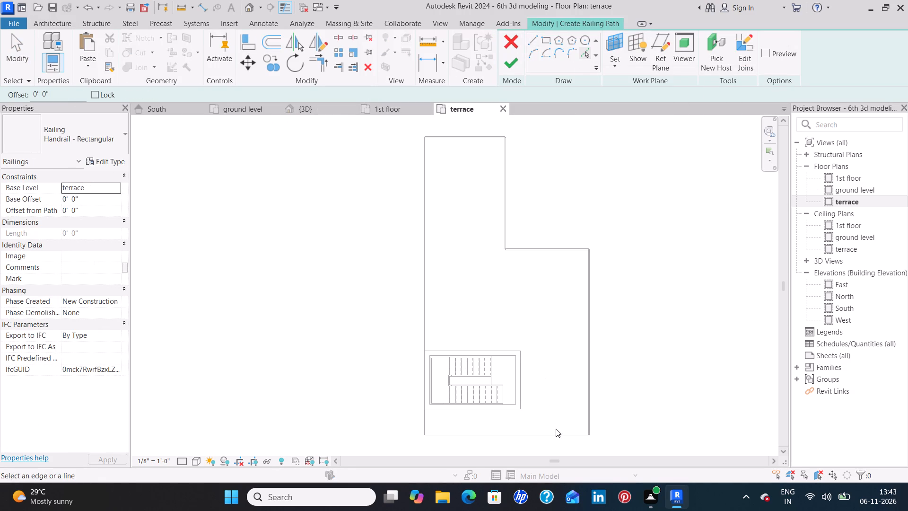
click(556, 431)
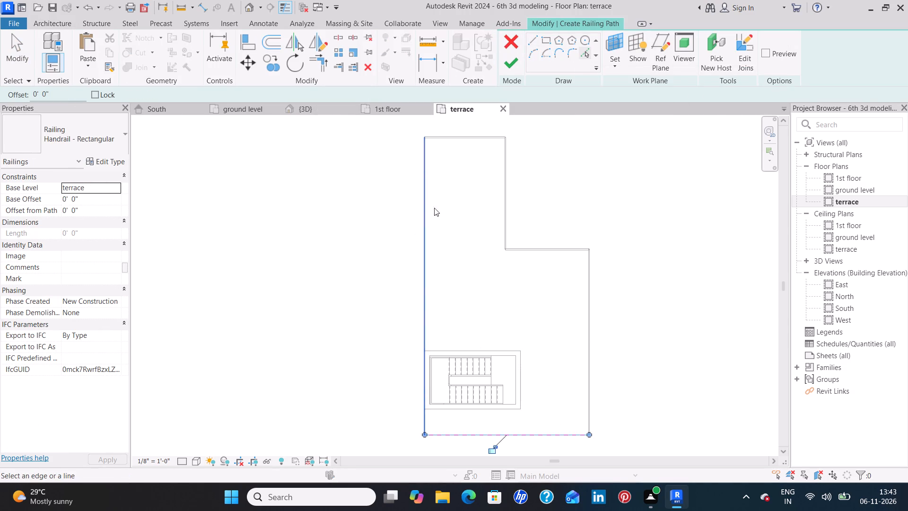
click(511, 63)
click(327, 305)
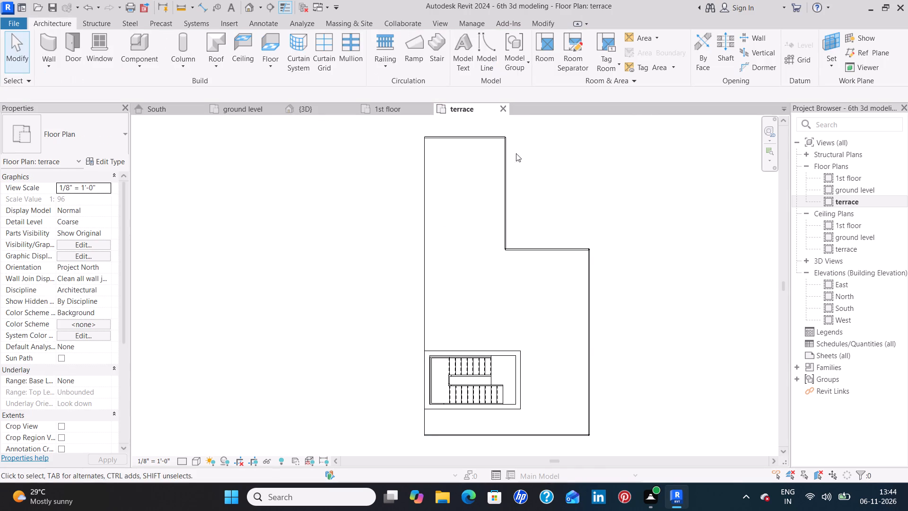
Draw a Handrail - Rectangular railing about 33' 0 1/2" long on the west edge, from the northwest corner to the stair enclosure.
click(379, 46)
click(533, 38)
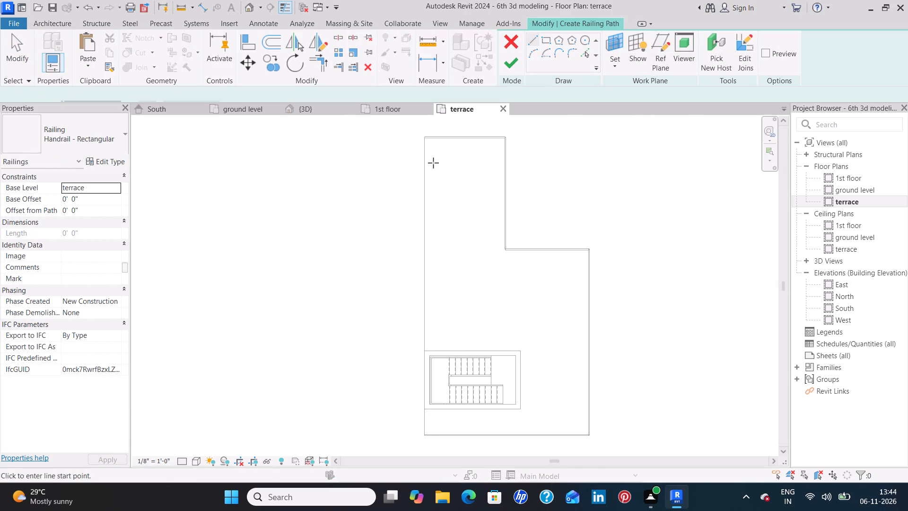
click(425, 138)
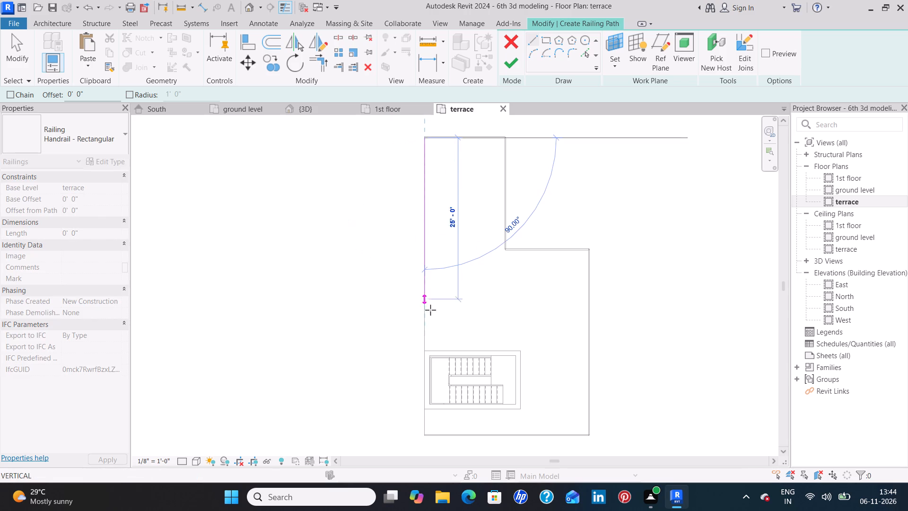
click(425, 348)
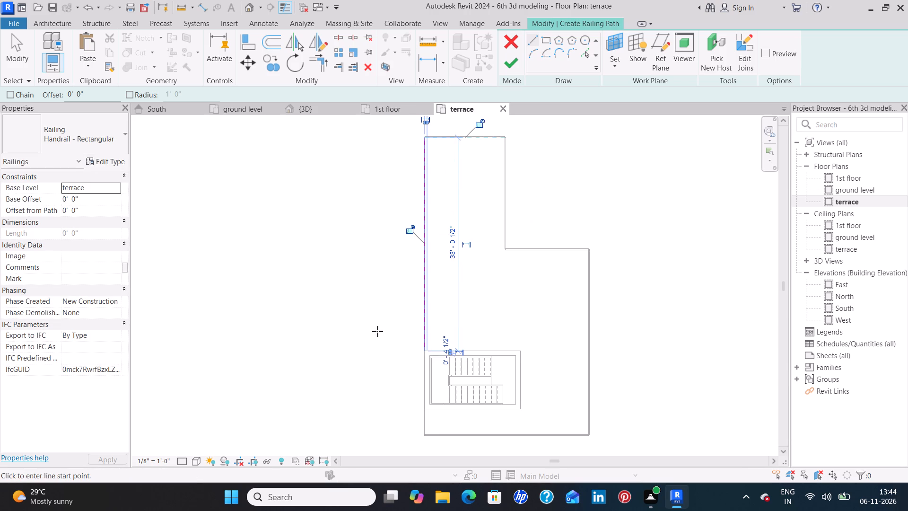
click(508, 64)
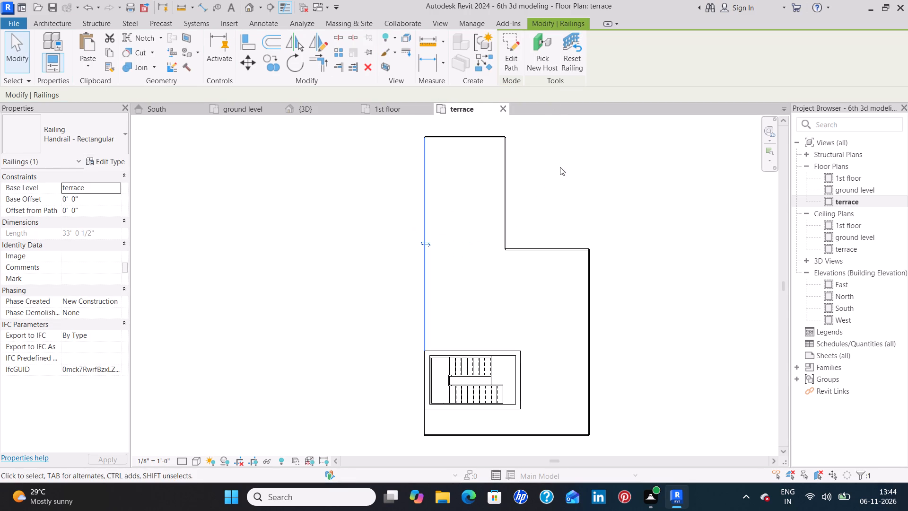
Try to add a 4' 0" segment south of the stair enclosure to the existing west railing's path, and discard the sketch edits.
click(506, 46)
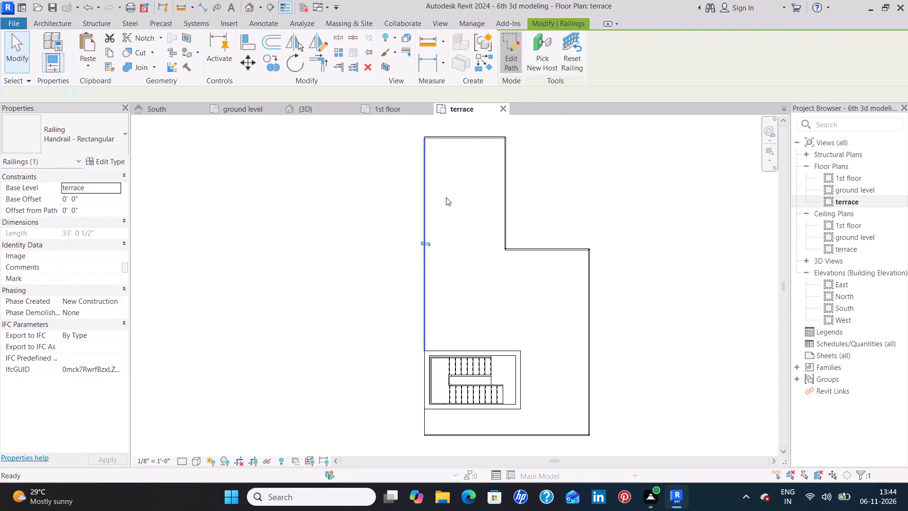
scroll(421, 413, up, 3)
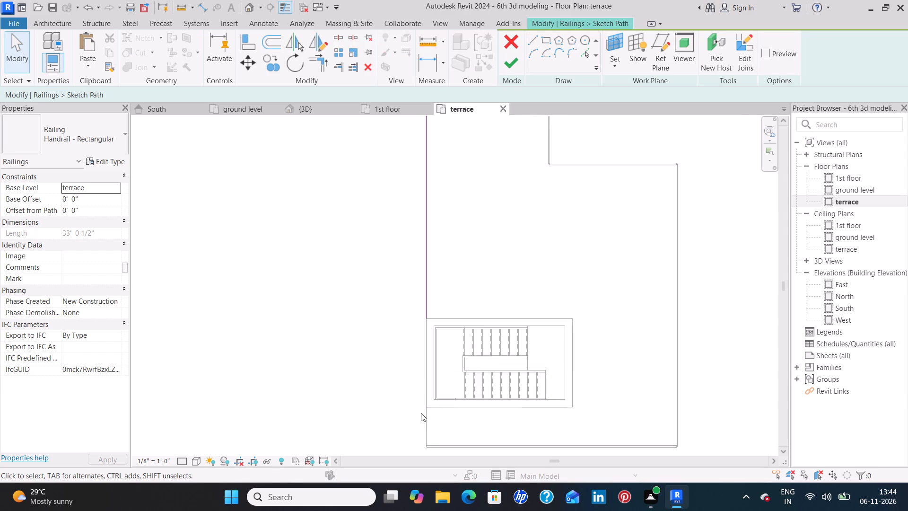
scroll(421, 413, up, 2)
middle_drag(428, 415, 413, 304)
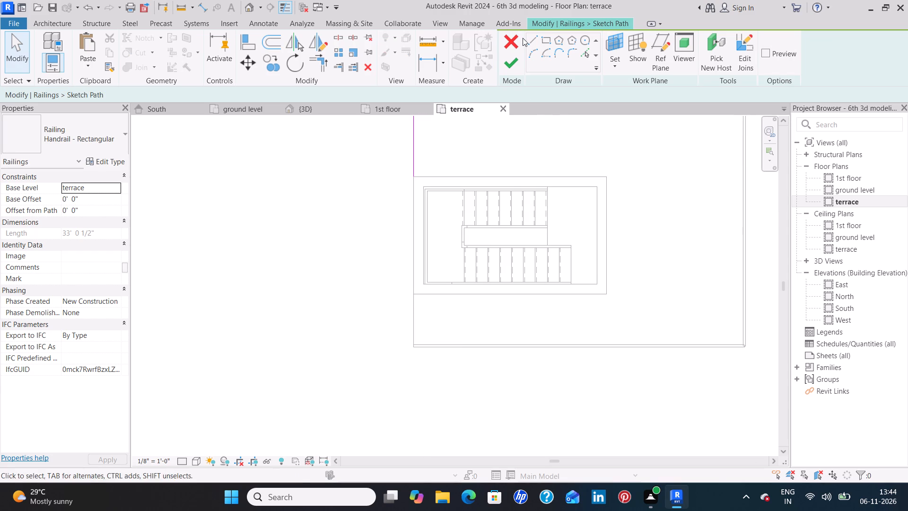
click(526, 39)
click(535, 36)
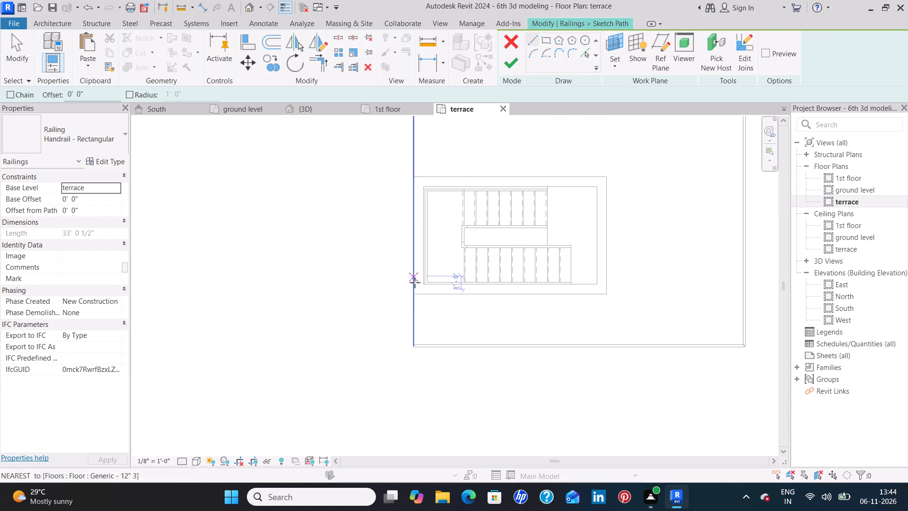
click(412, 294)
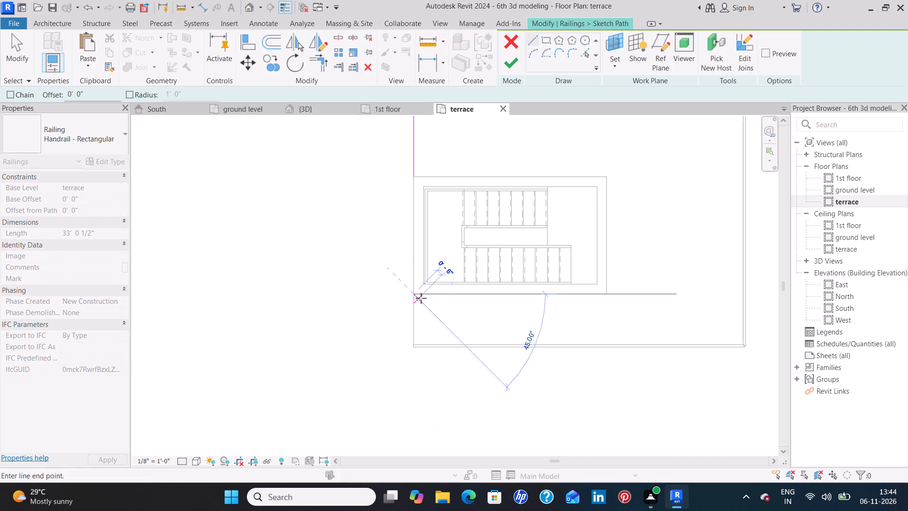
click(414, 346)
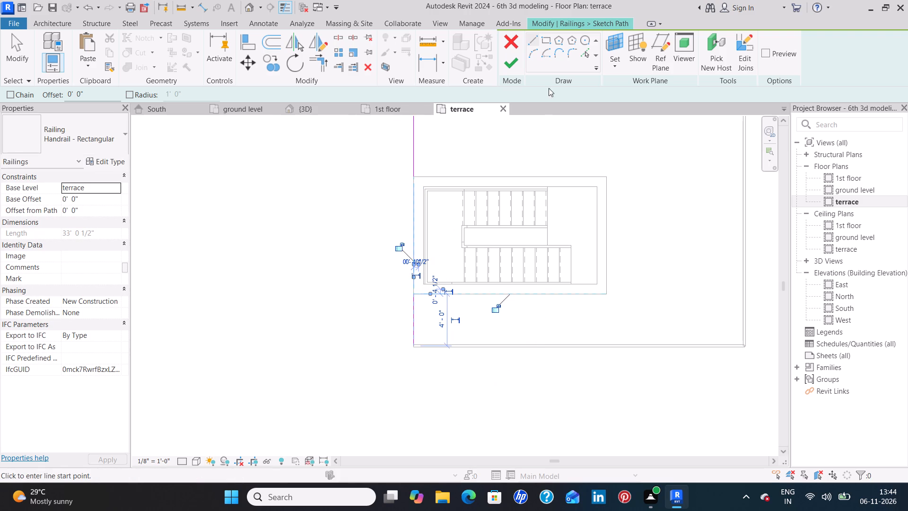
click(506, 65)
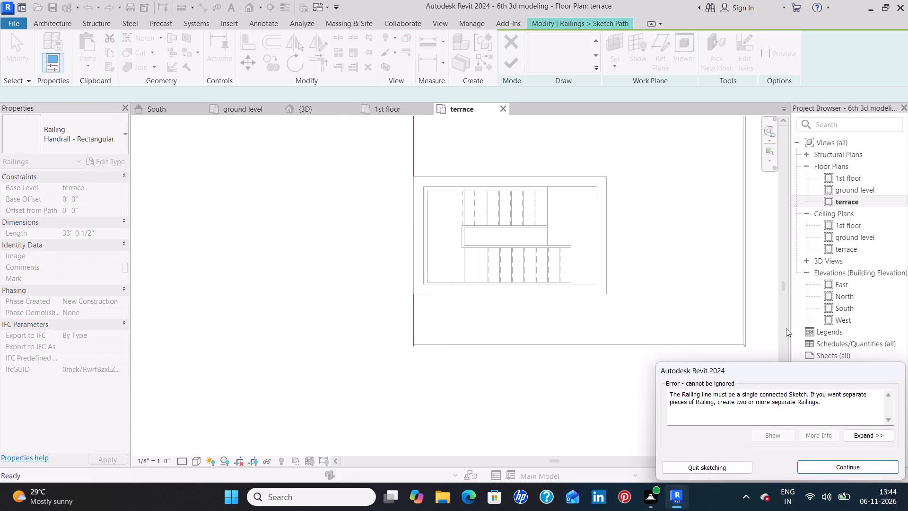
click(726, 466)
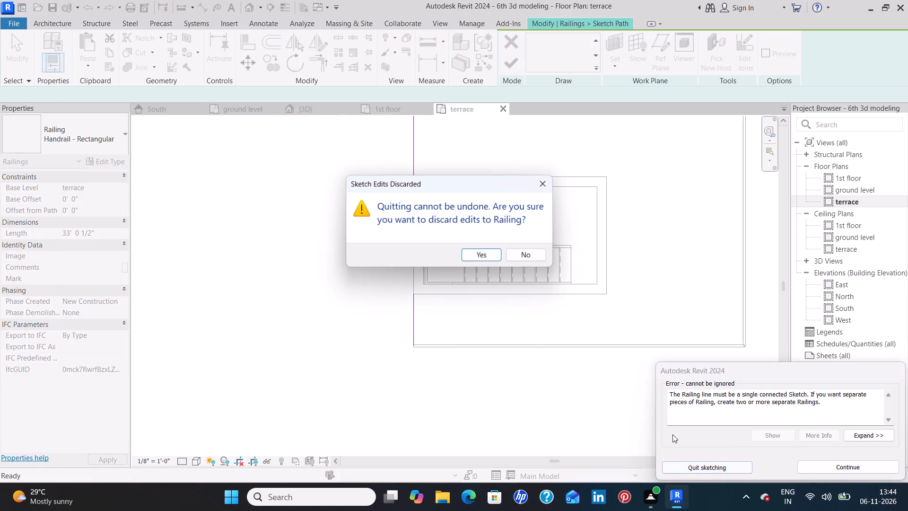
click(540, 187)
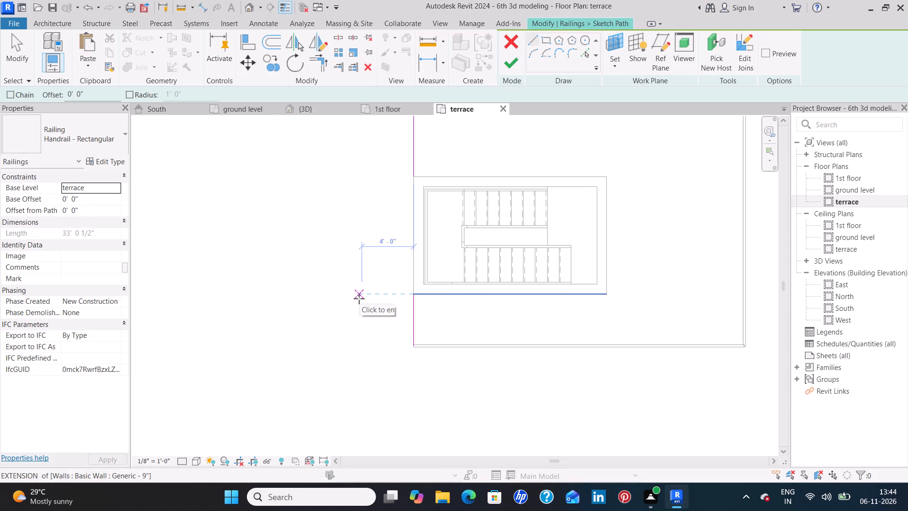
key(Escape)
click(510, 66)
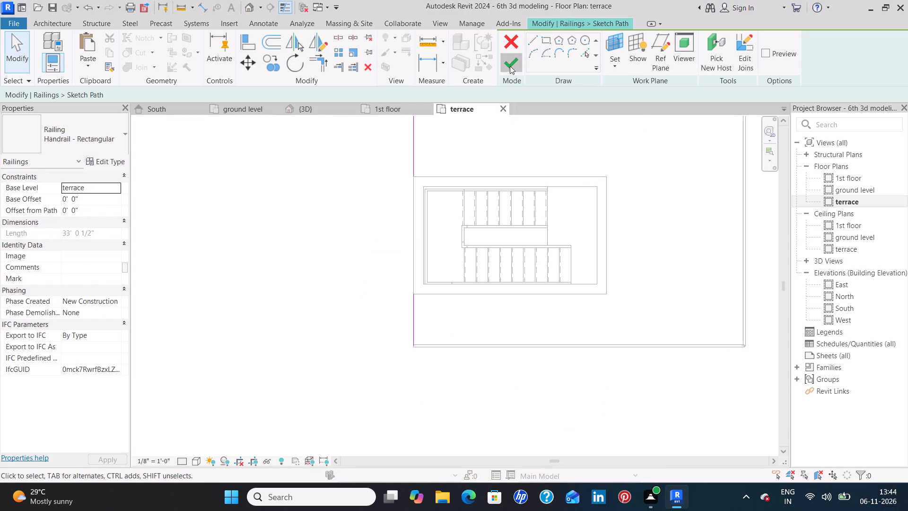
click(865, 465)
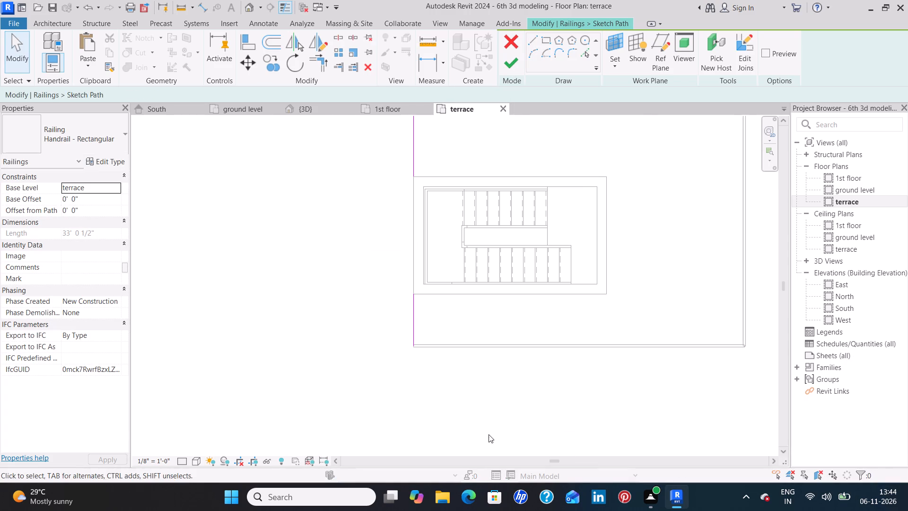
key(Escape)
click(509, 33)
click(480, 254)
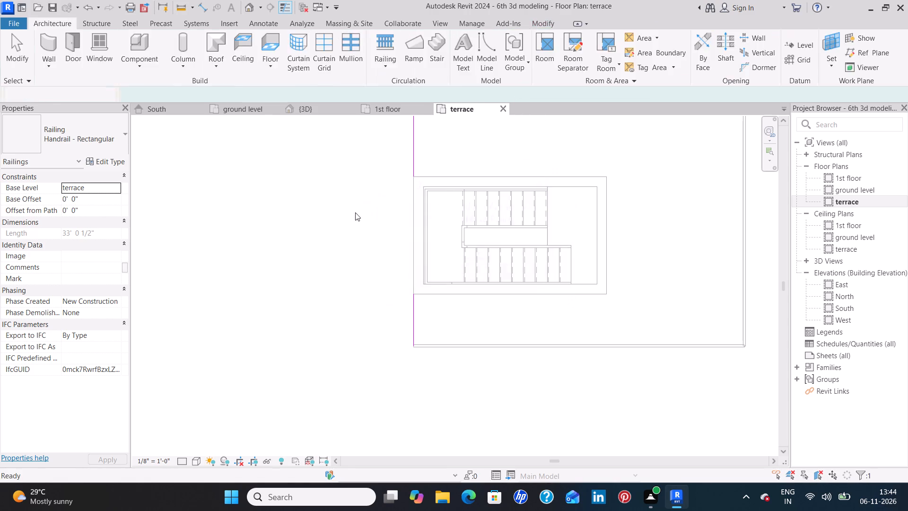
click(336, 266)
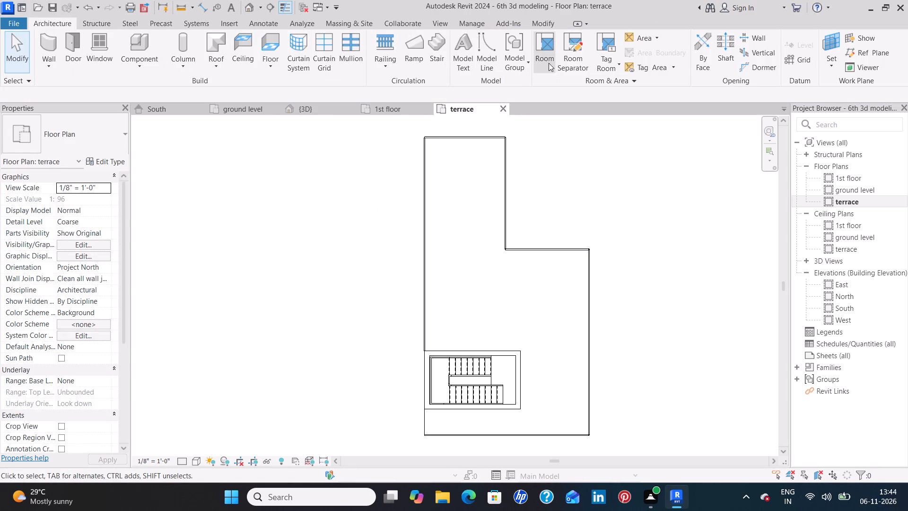
Create a separate Handrail - Rectangular railing about 4' 0" long on the west edge, from the terrace's southwest corner to the stair enclosure.
click(386, 42)
click(532, 35)
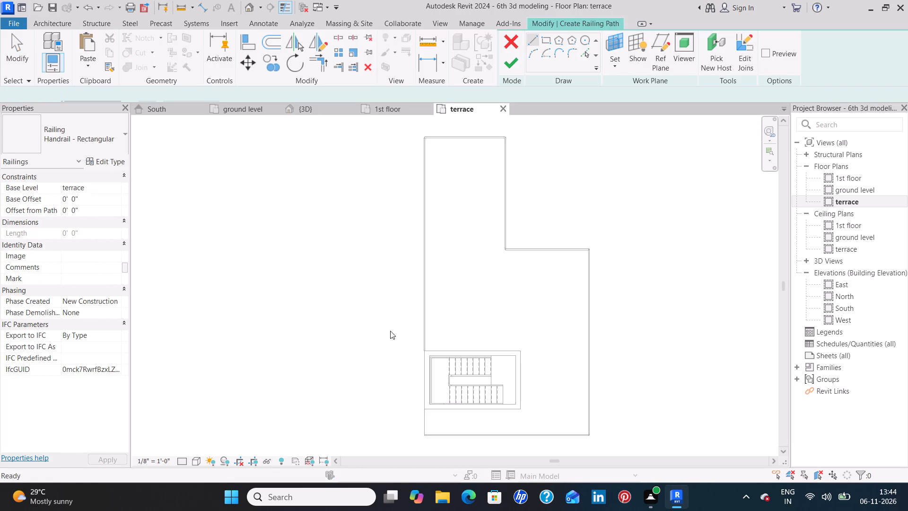
middle_drag(432, 411, 419, 267)
scroll(412, 269, up, 6)
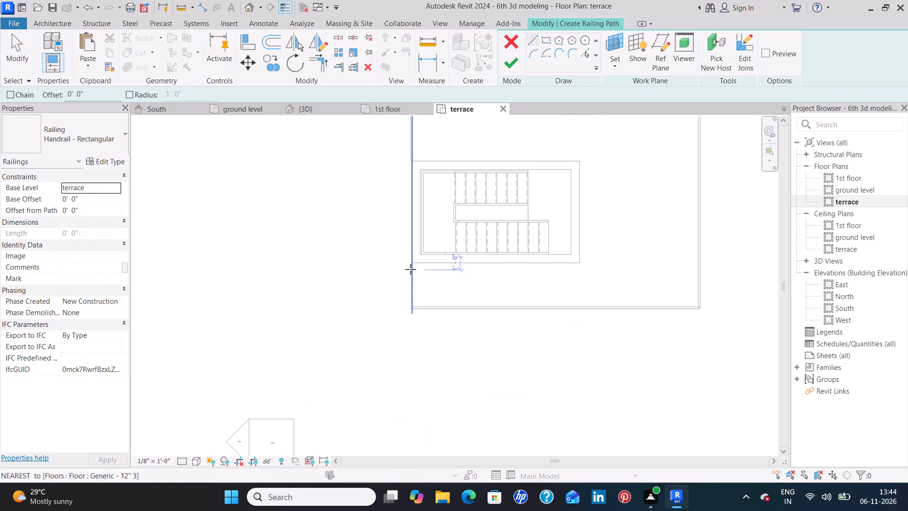
scroll(410, 269, up, 6)
click(417, 404)
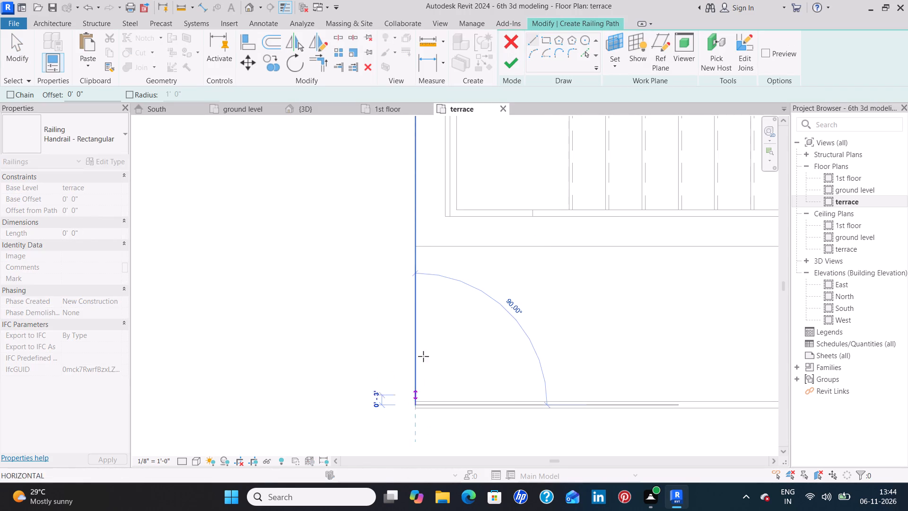
click(416, 248)
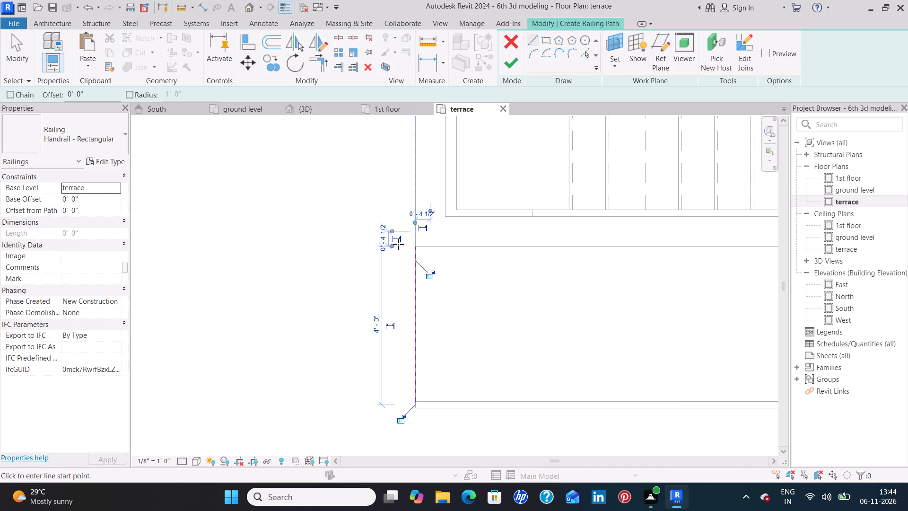
click(504, 62)
click(307, 325)
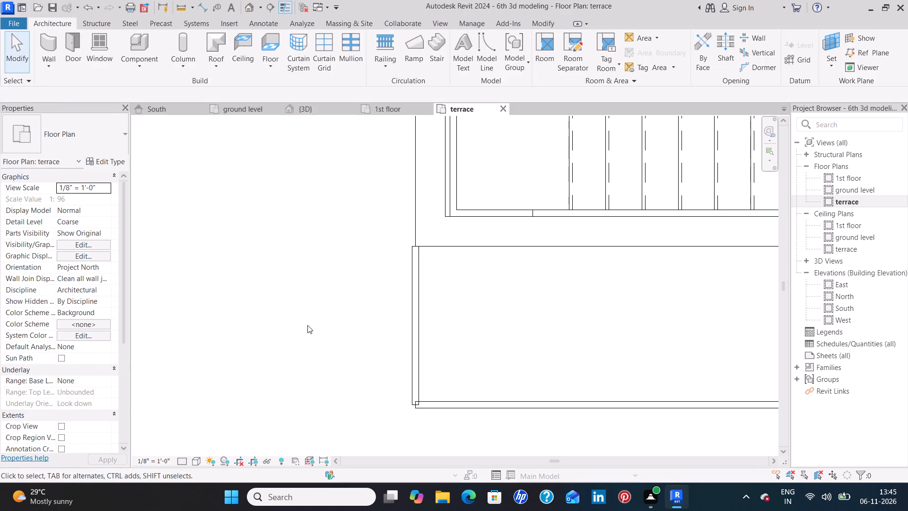
Look over the railings around the terrace plan and open the 3D view to check them on the house.
scroll(308, 318, down, 5)
scroll(463, 404, down, 5)
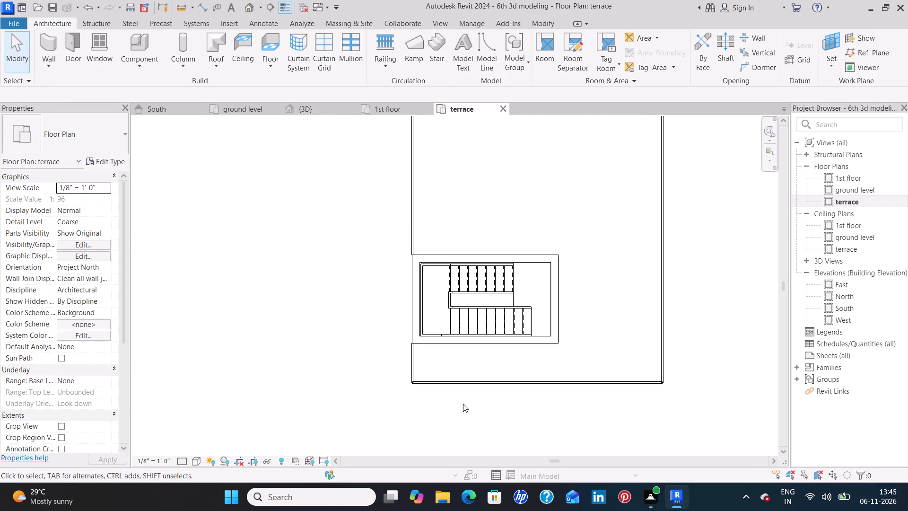
scroll(727, 337, down, 2)
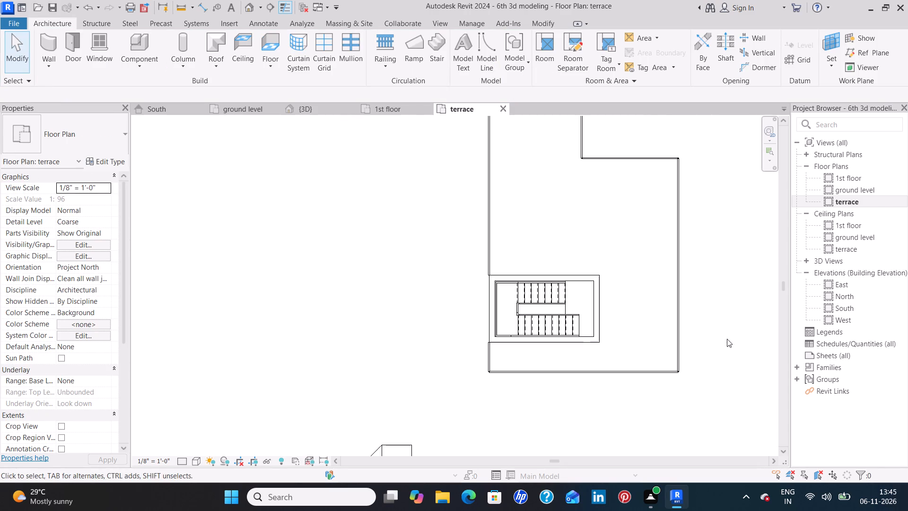
middle_drag(712, 282, 709, 369)
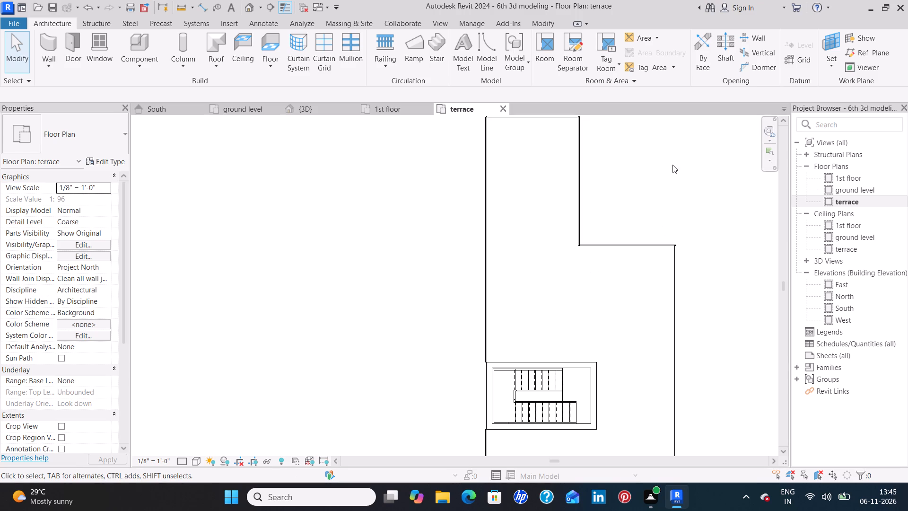
middle_drag(511, 162, 511, 226)
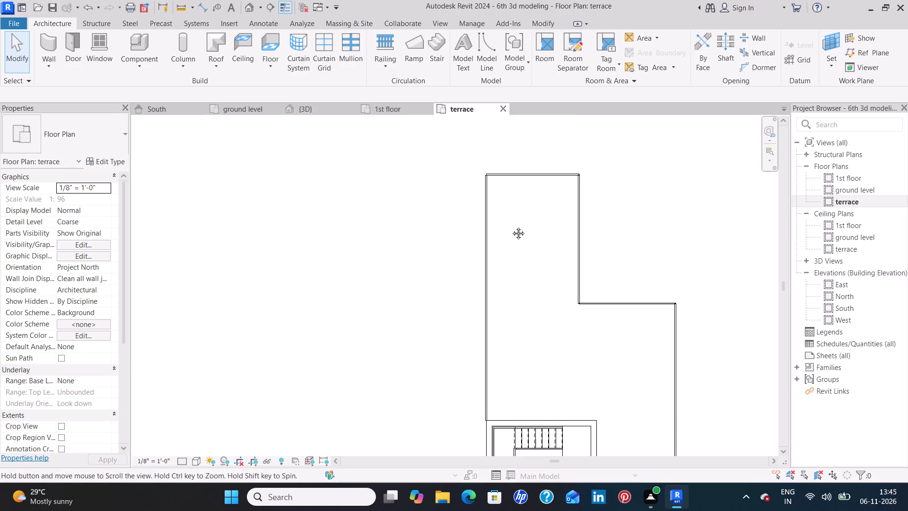
middle_drag(511, 226, 511, 229)
click(631, 206)
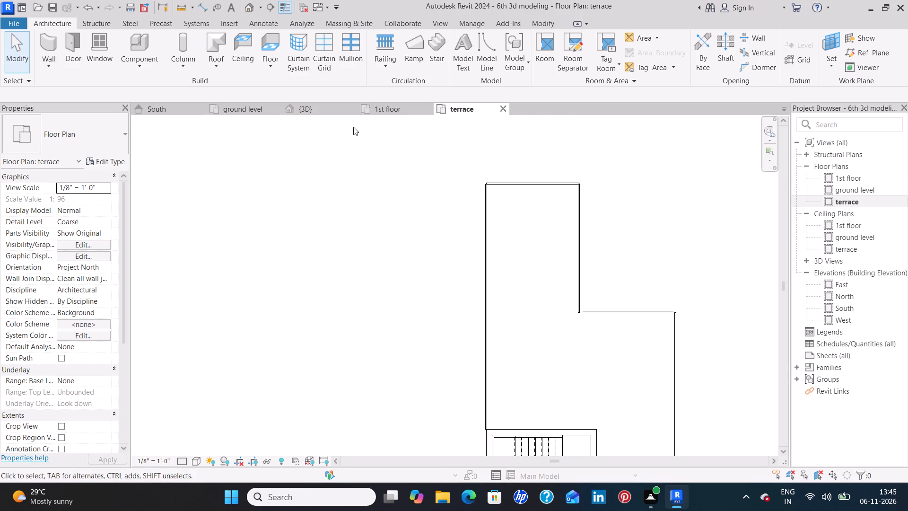
click(327, 112)
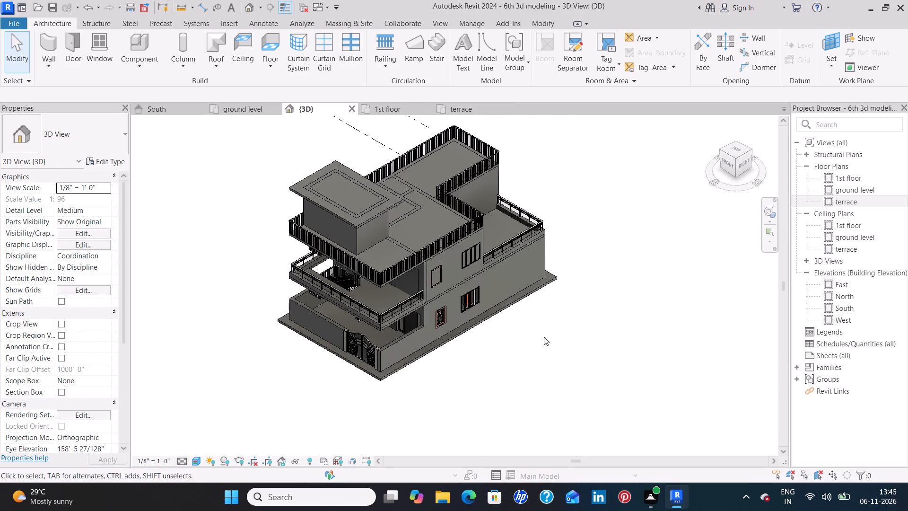
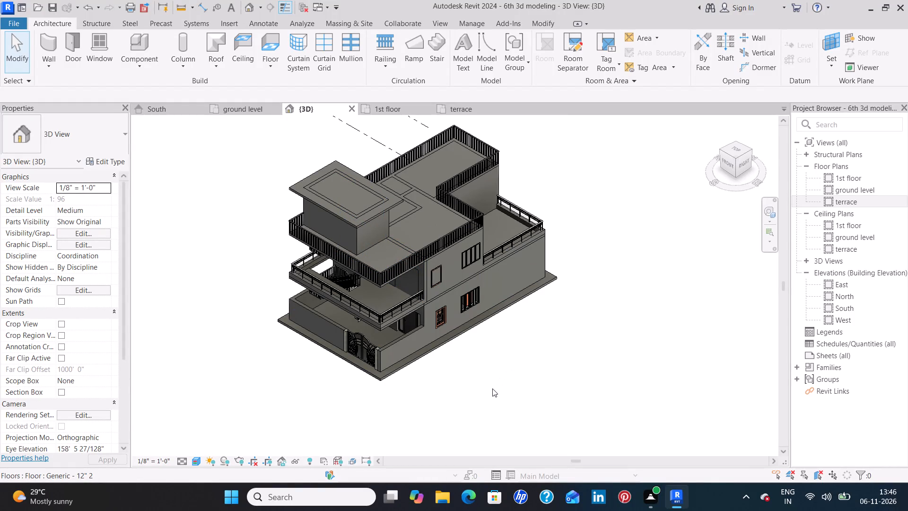
Save the house model project with the completed terrace railings.
key(ctrl+s)
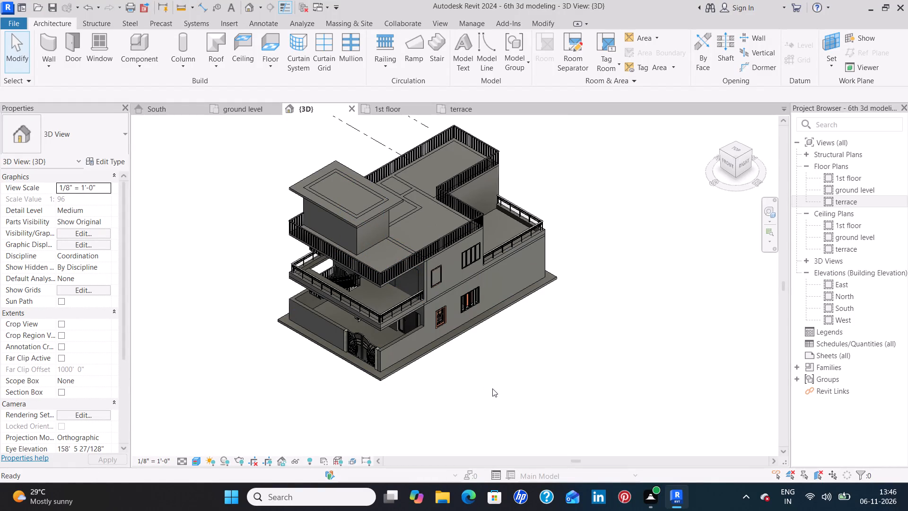
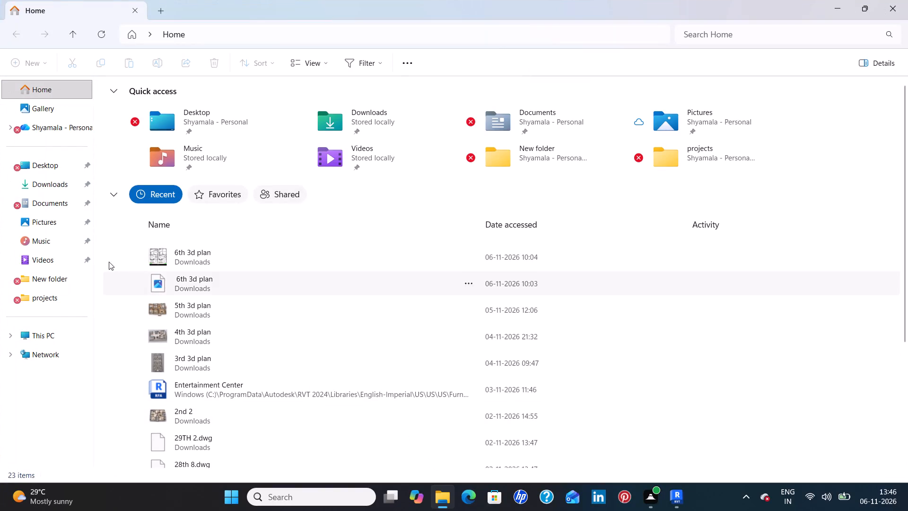
Delete the backup project files 6th 3d modeling.0002 and 6th 3d modeling.0001 from the Desktop folder and return to the Revit model.
click(61, 168)
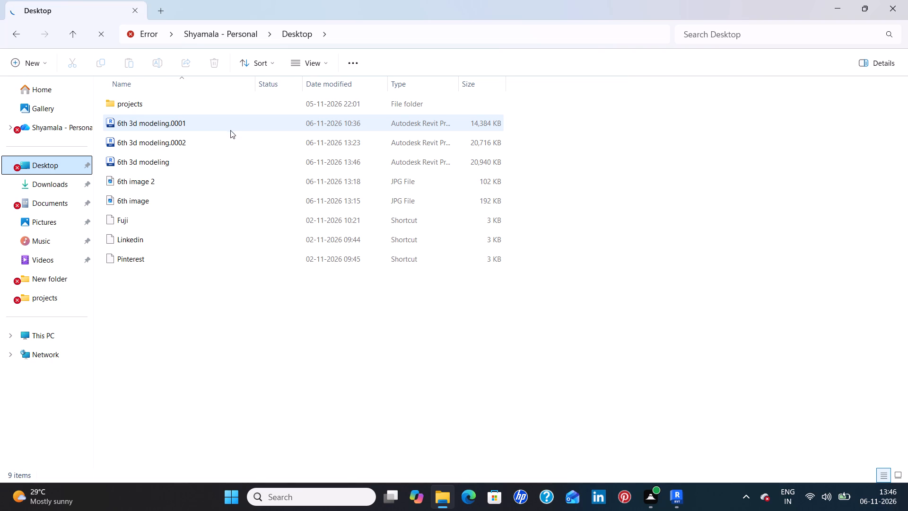
click(232, 140)
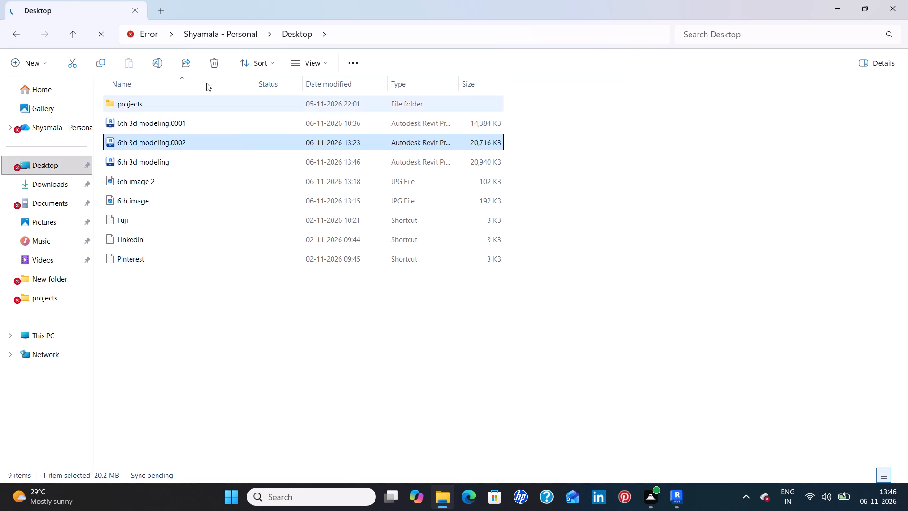
click(217, 64)
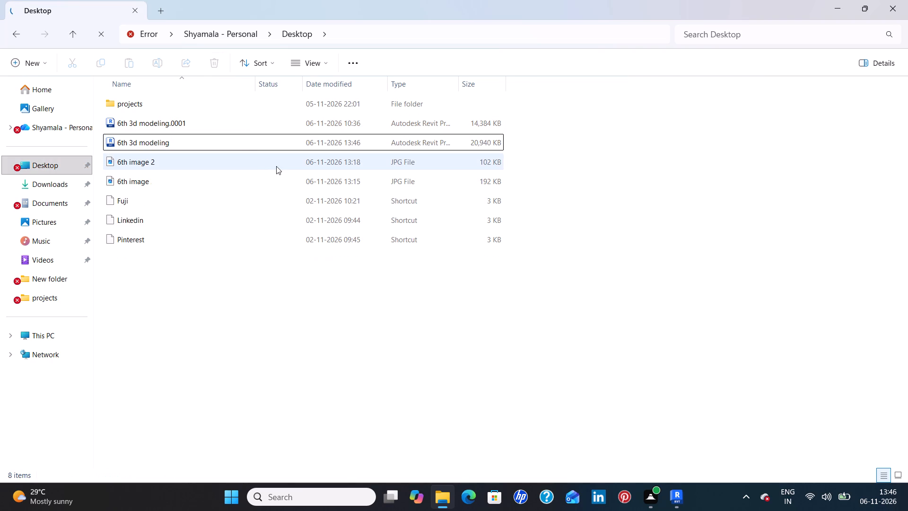
click(232, 117)
click(214, 63)
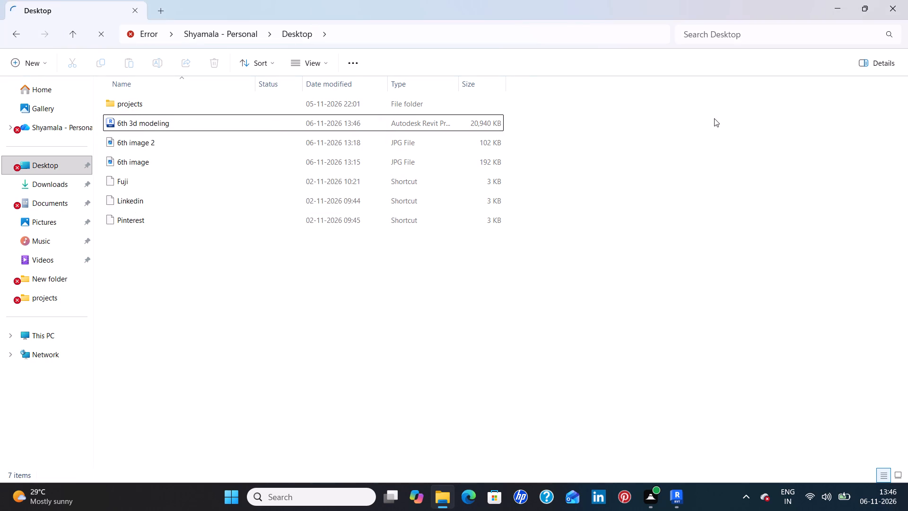
click(891, 7)
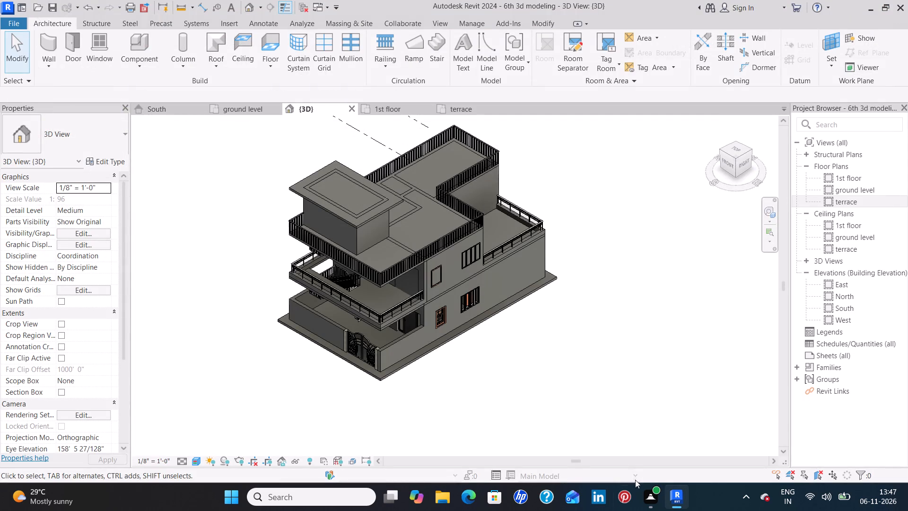